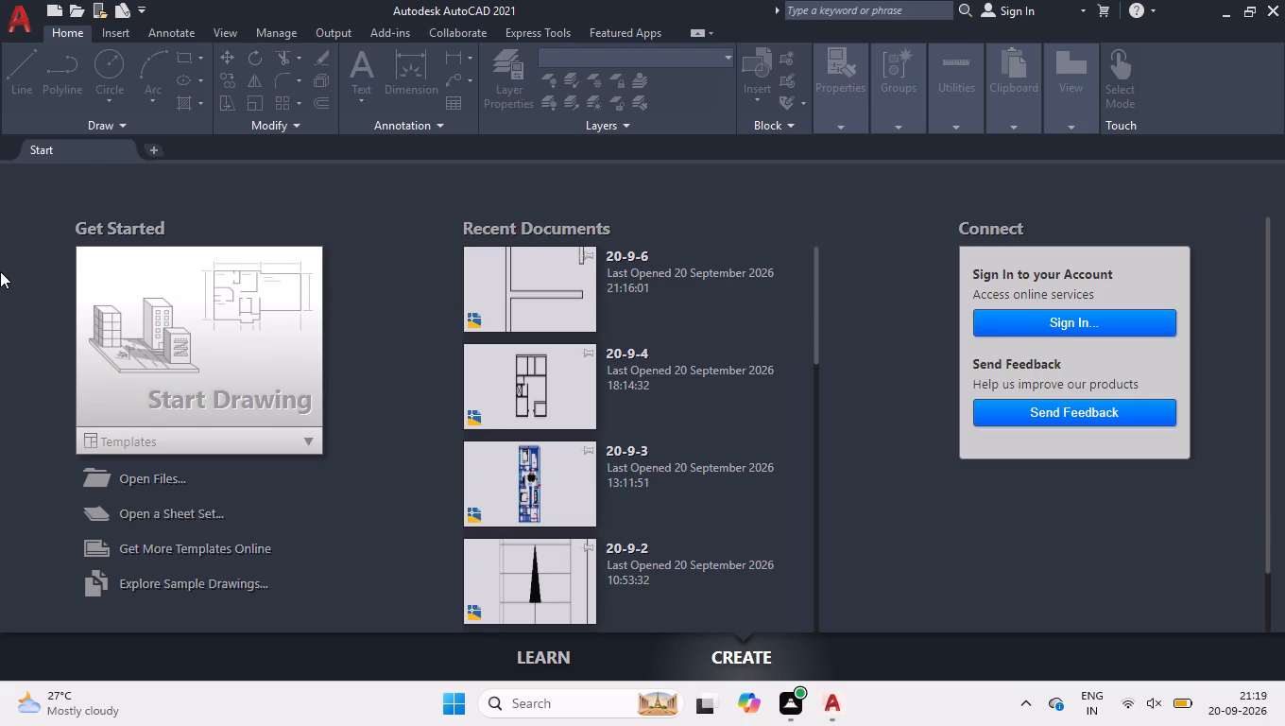
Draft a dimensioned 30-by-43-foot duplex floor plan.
Start a new drawing and turn off the background grid display.
left_click(240, 342)
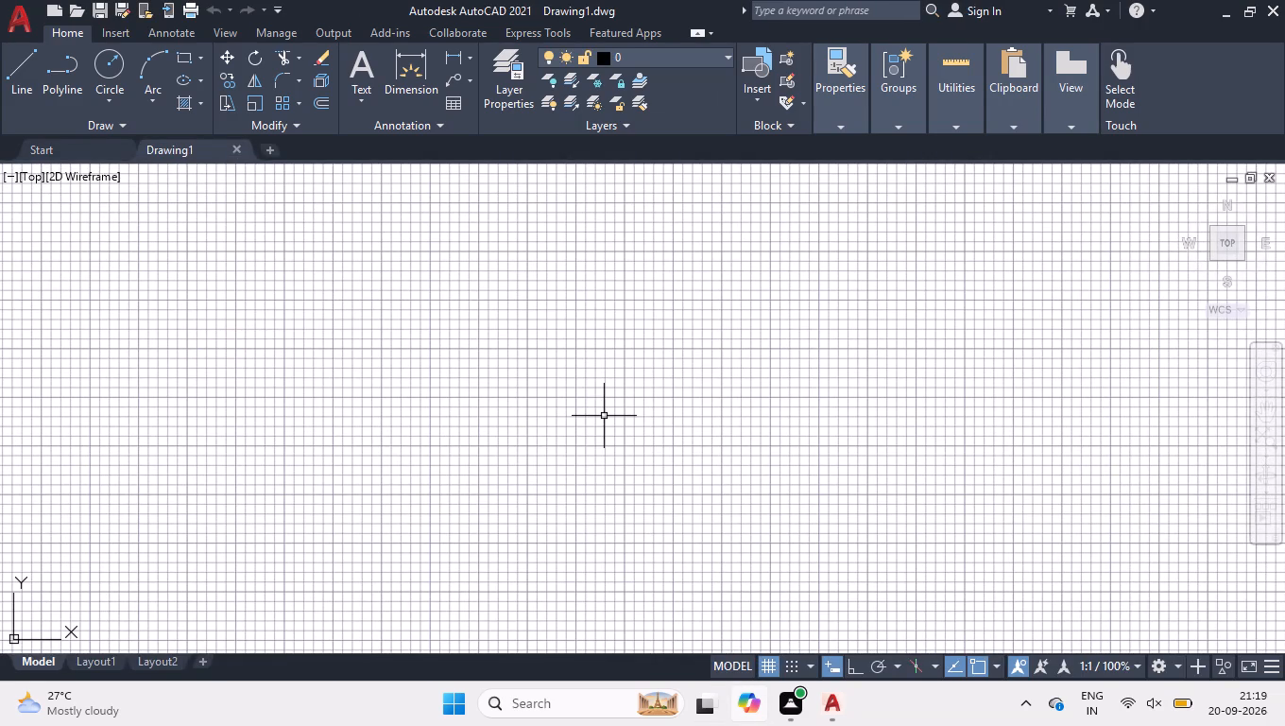
left_click(765, 666)
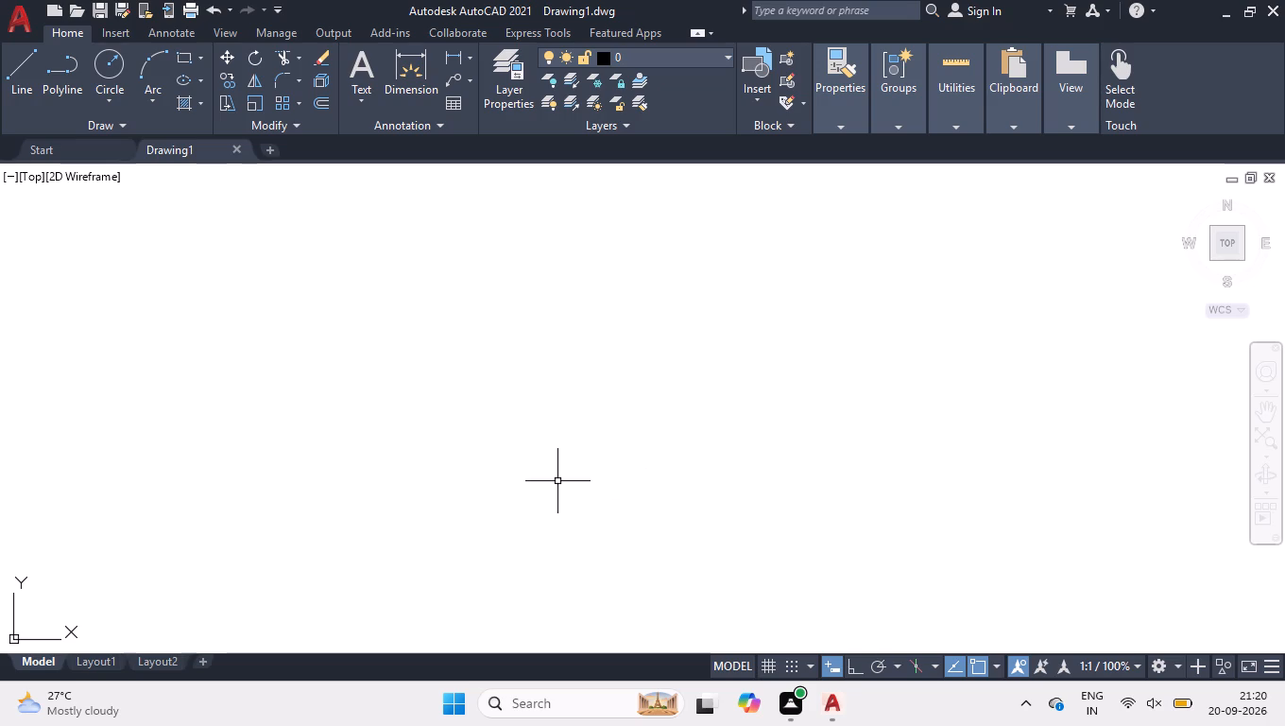
Configure the drawing units to Engineering length with 0'-0.00" precision and Inches as the insertion scale.
key("u")
key("n")
key("Return")
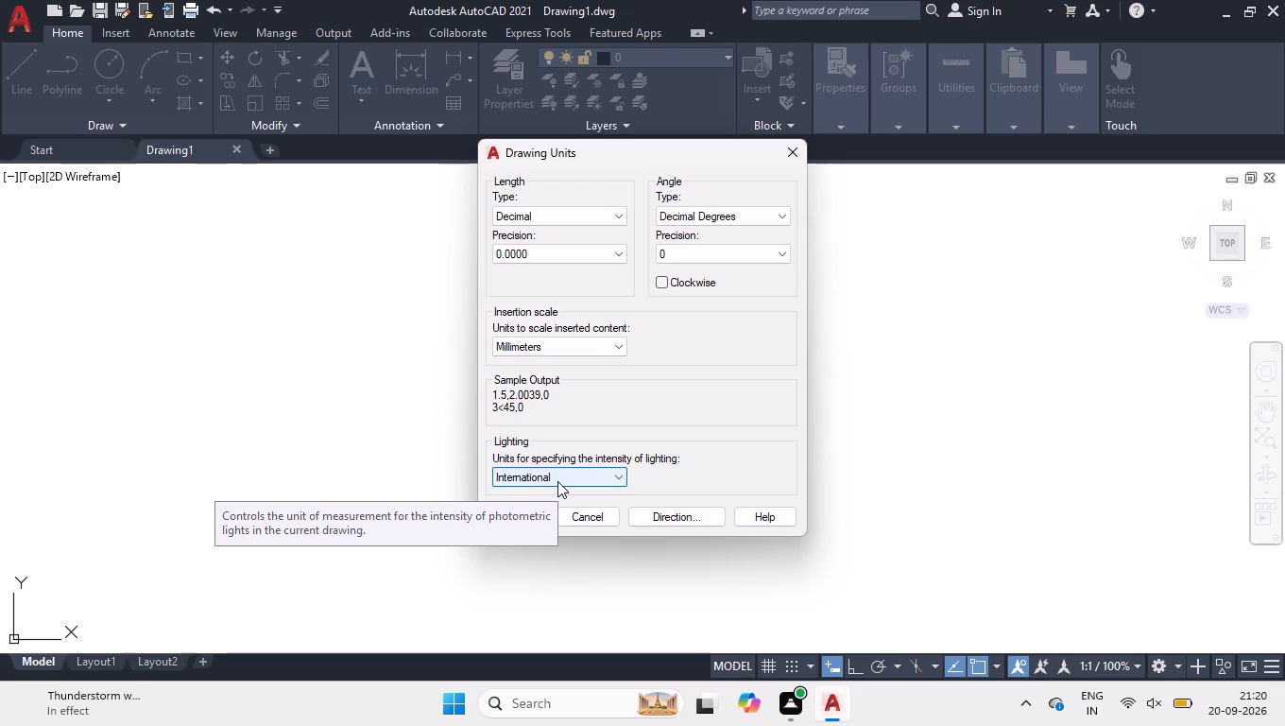
left_click(524, 216)
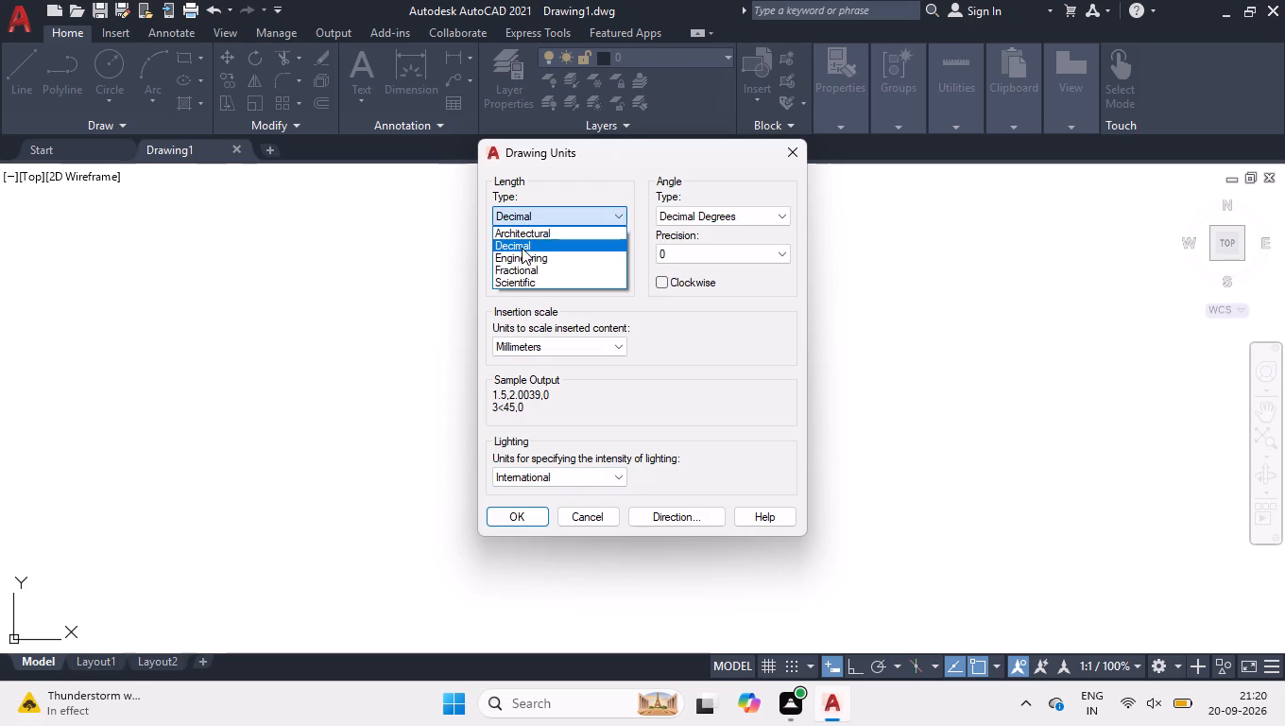
left_click(520, 255)
left_click(519, 249)
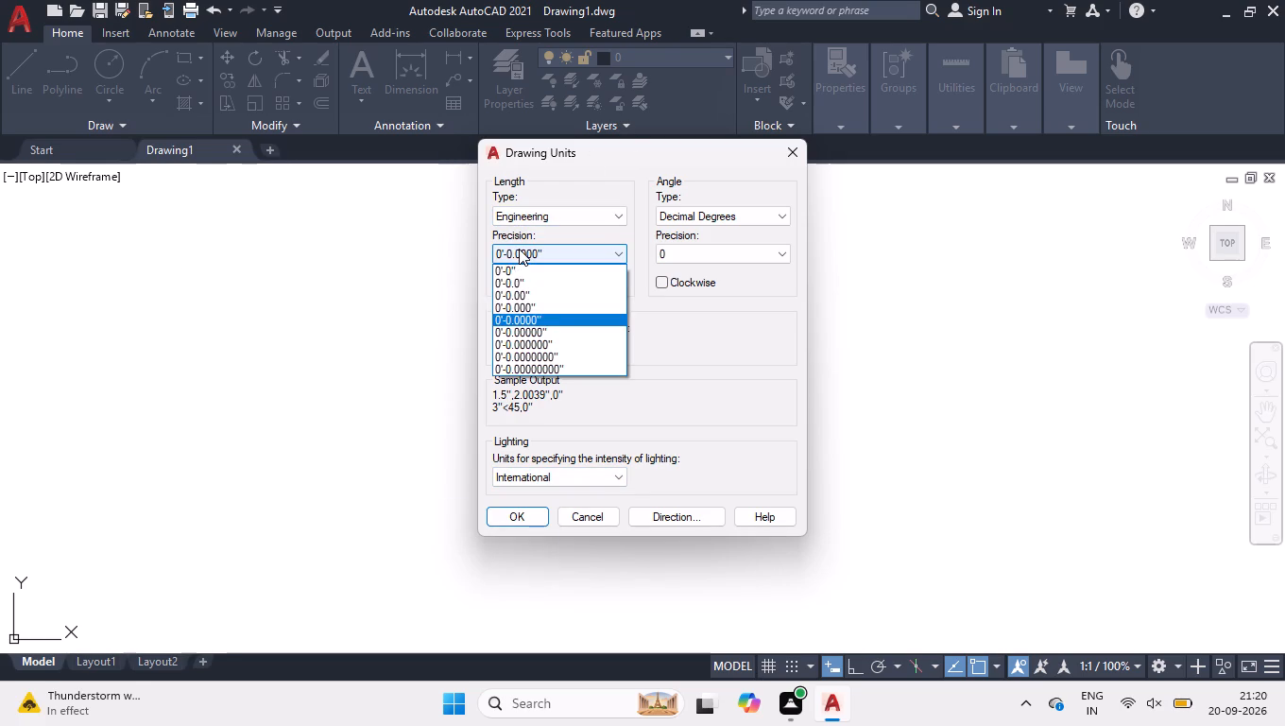
left_click(512, 295)
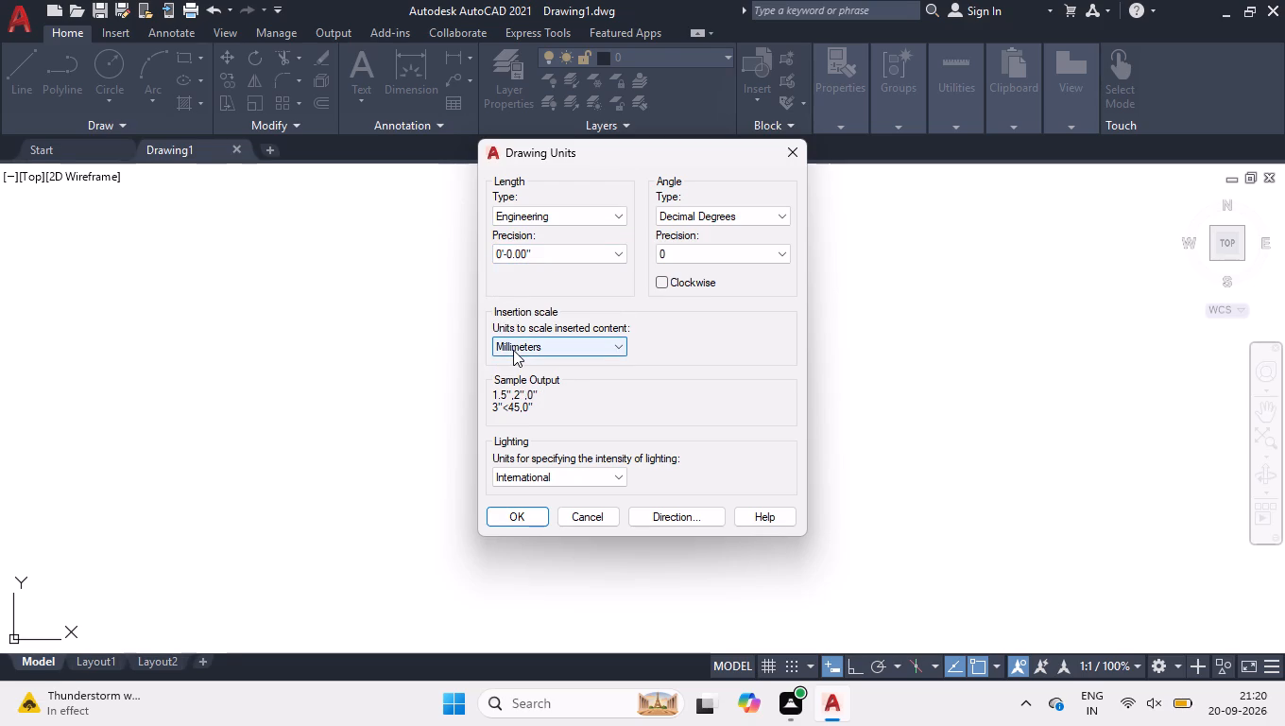
left_click(513, 350)
left_click(514, 373)
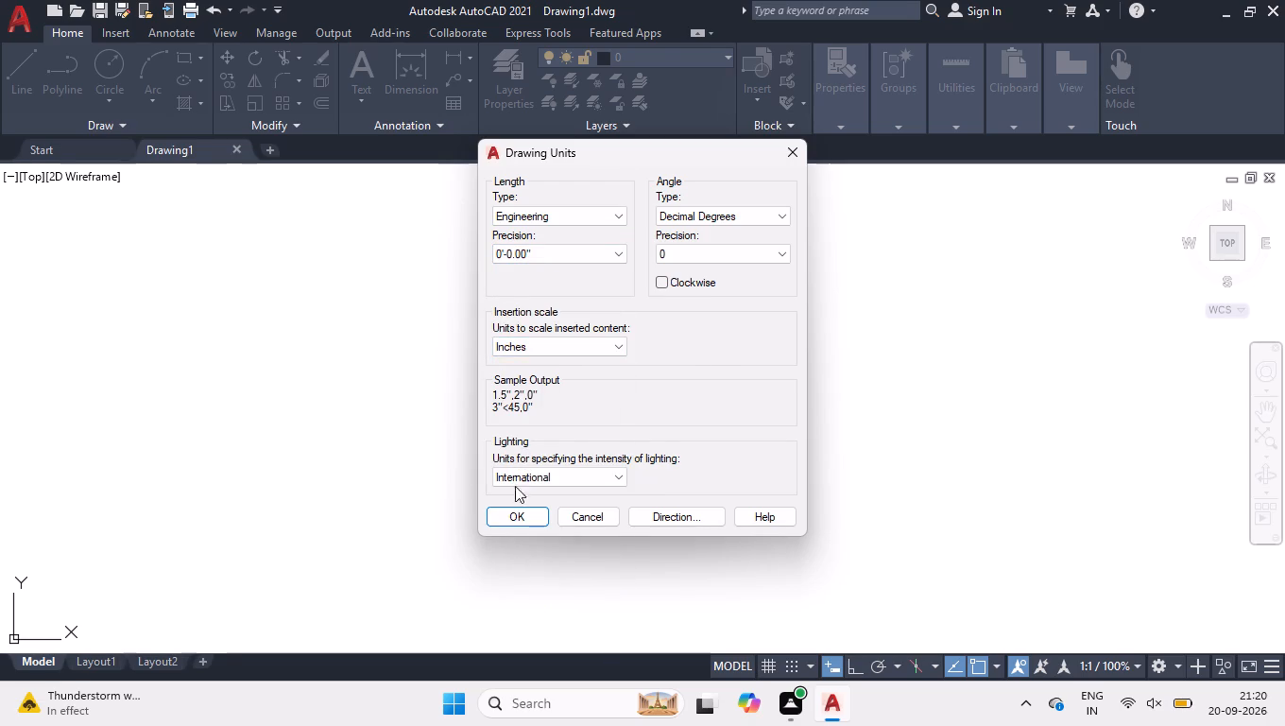
left_click(508, 522)
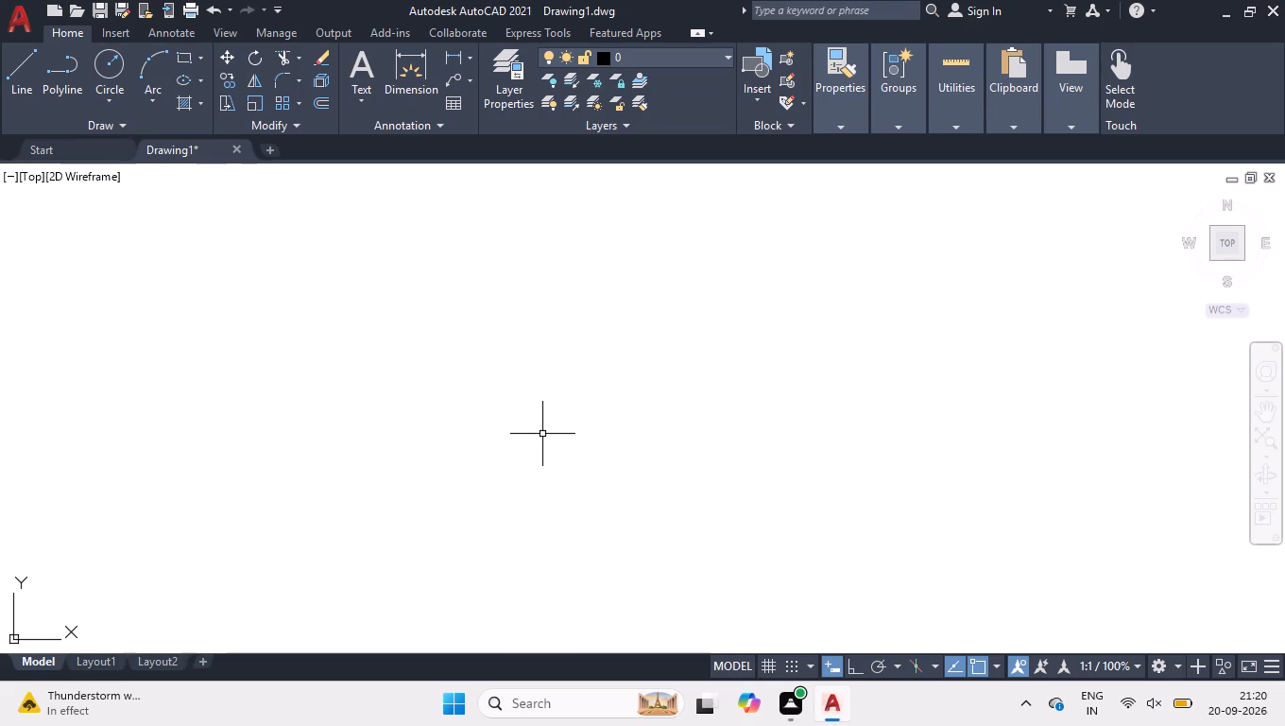
Modify dimension style ISO-25 so extension lines extend 1" beyond dimension lines, offset 1" from the origin, and use fixed length.
key("d")
key("Return")
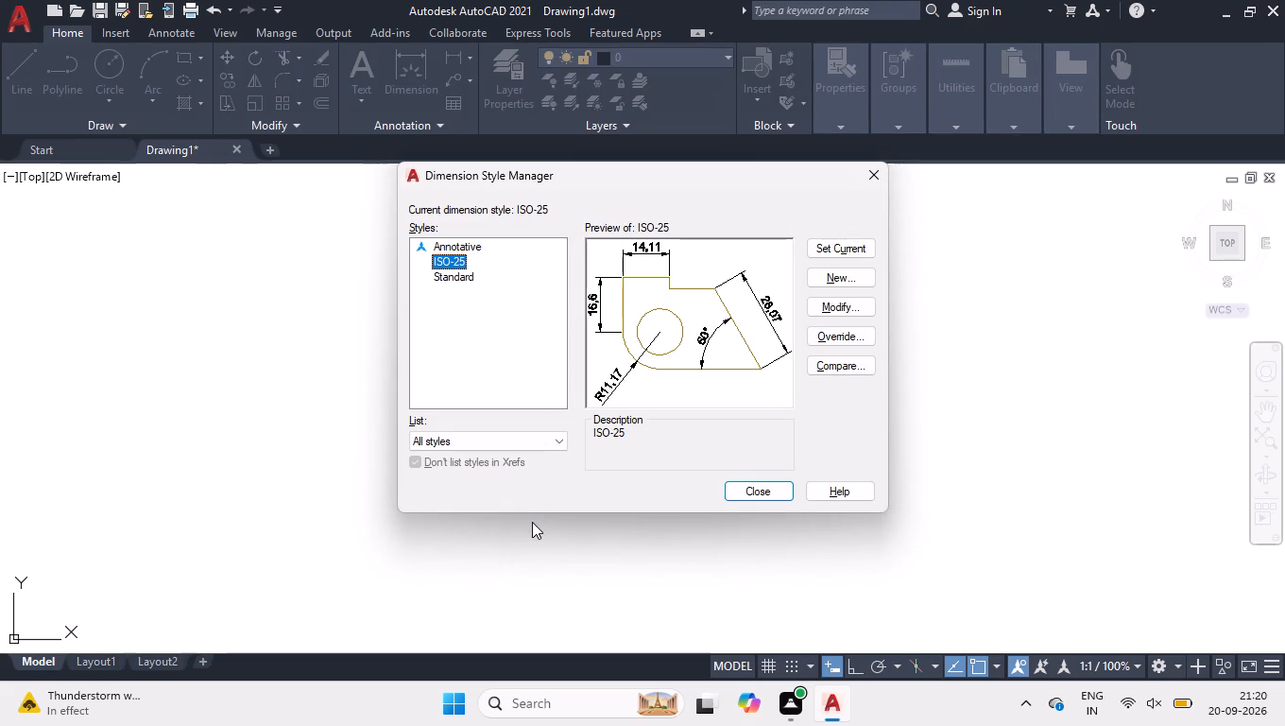
left_click(849, 305)
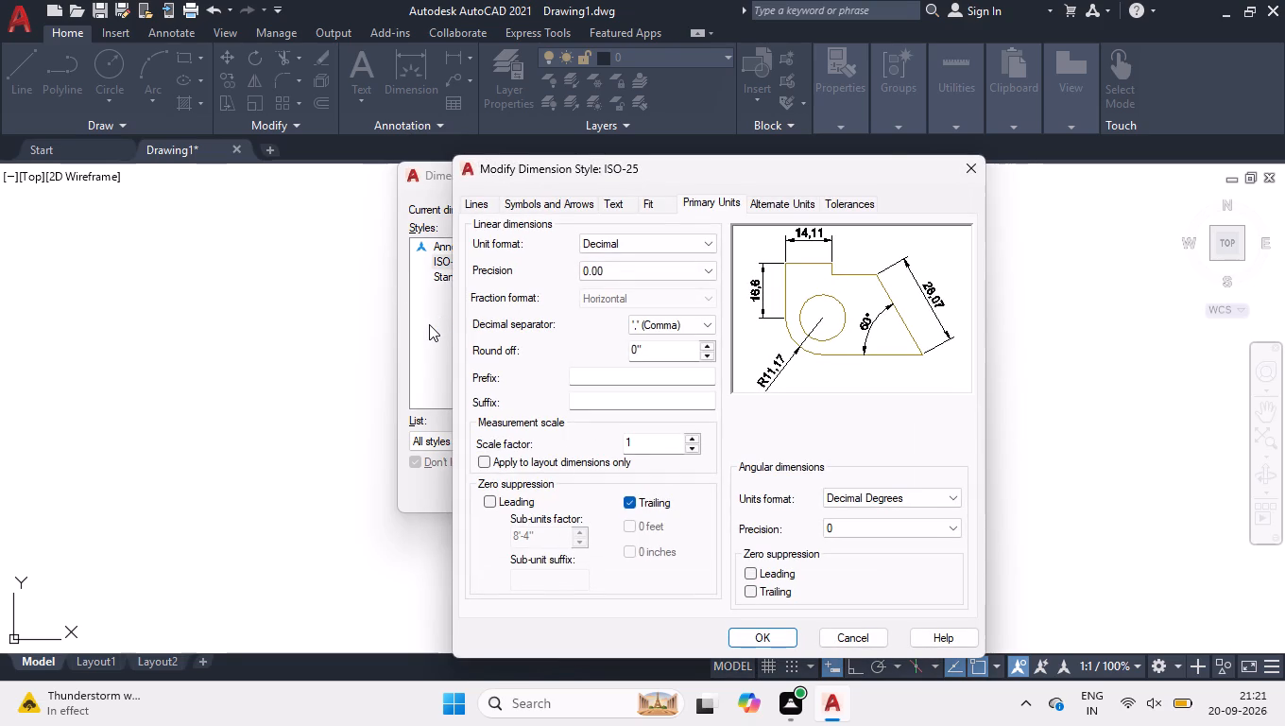
left_click(480, 205)
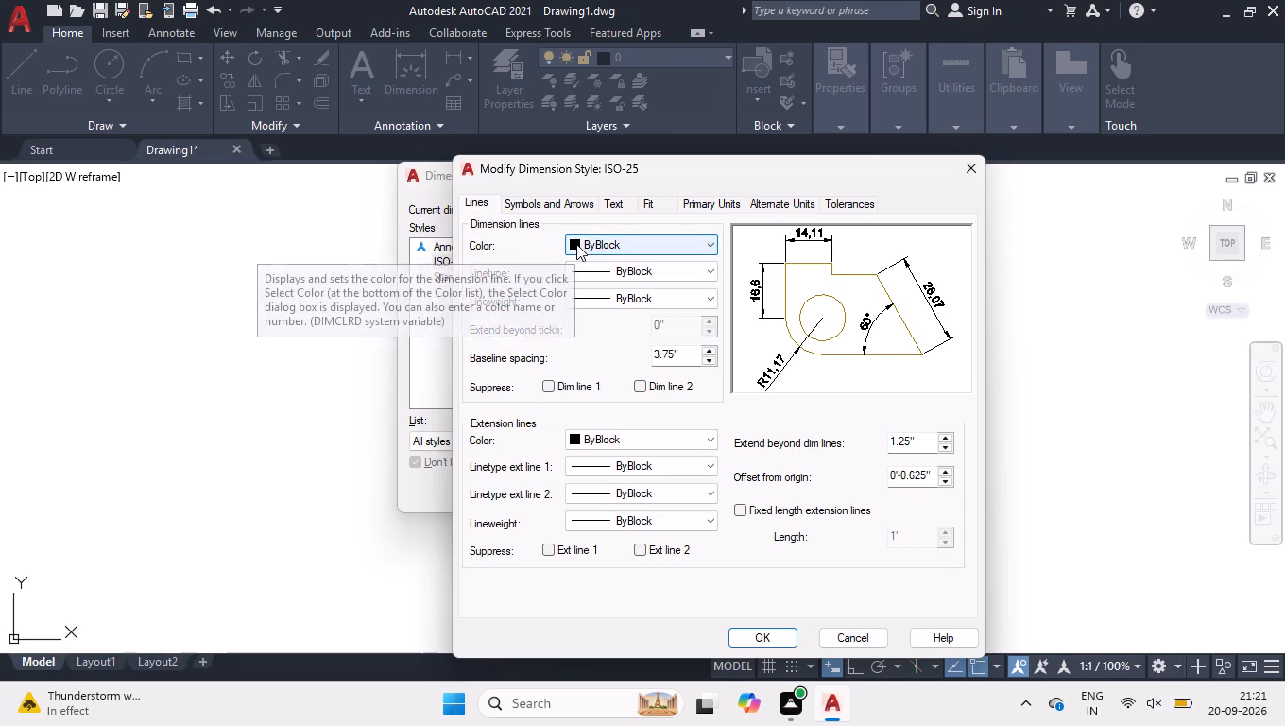
left_click_drag(924, 444, 812, 475)
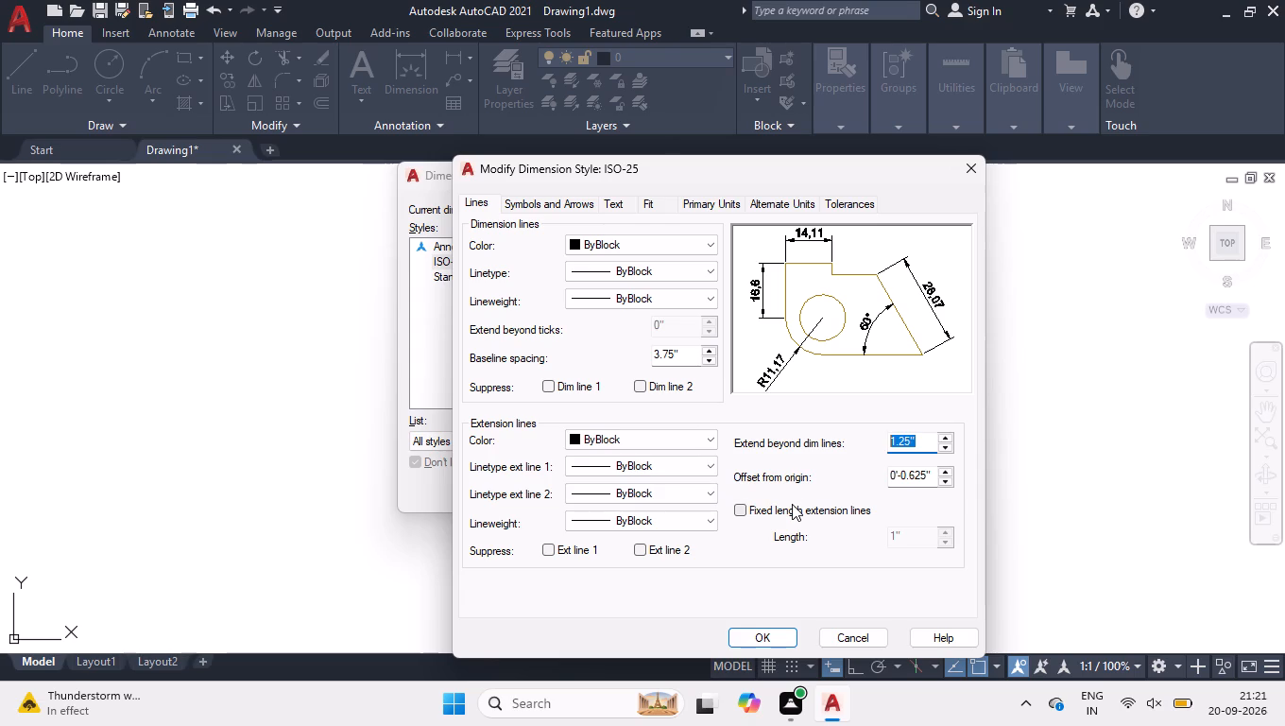
key("1")
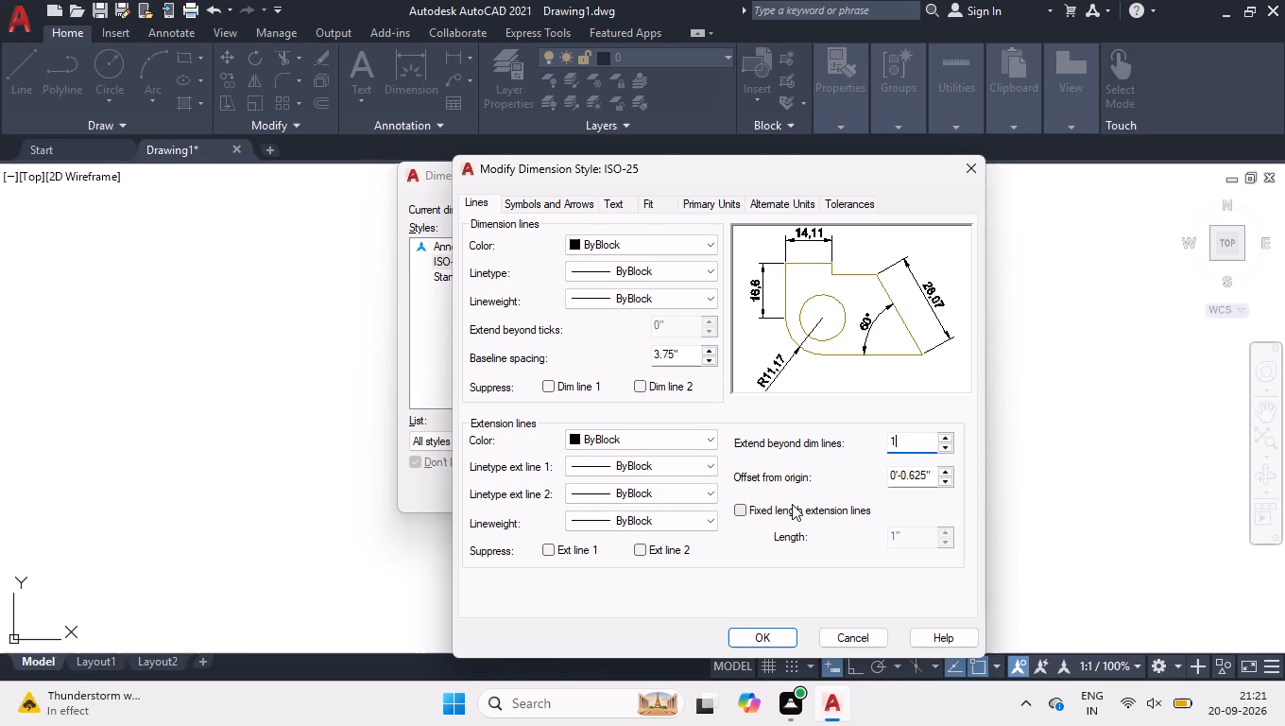
key("Return")
left_click_drag(929, 476, 736, 456)
key("1")
key("Return")
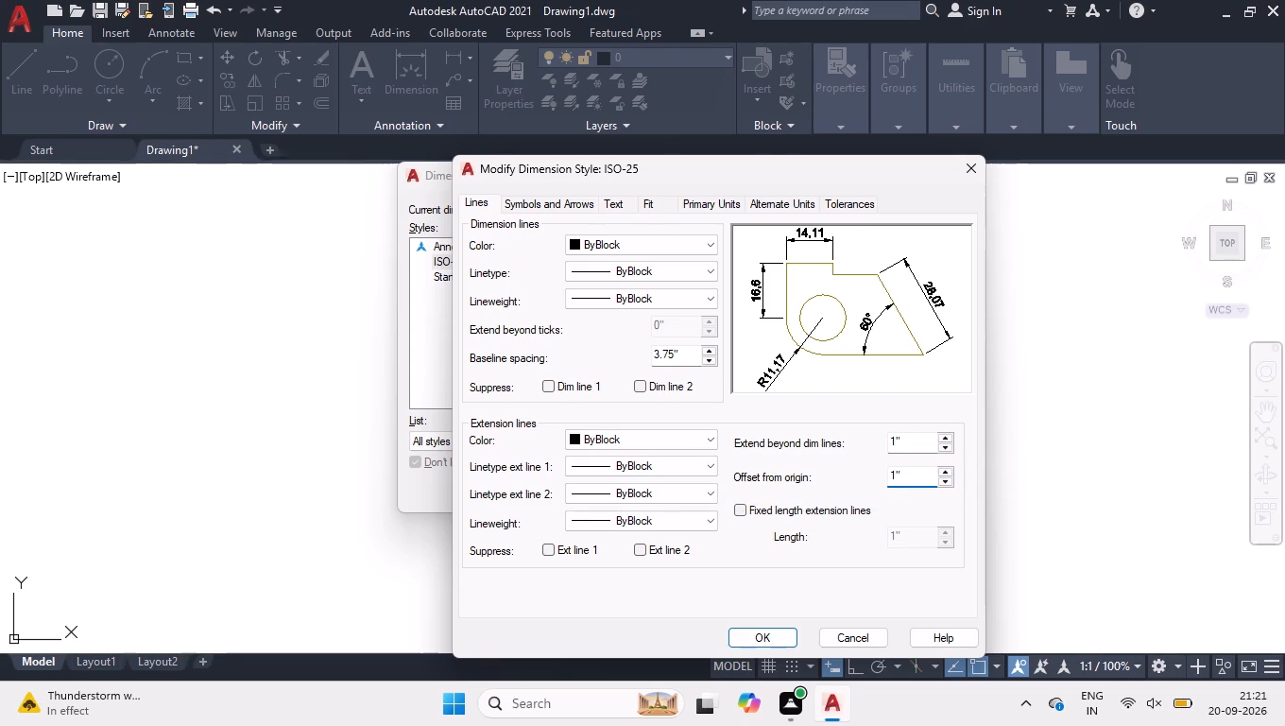
left_click(839, 513)
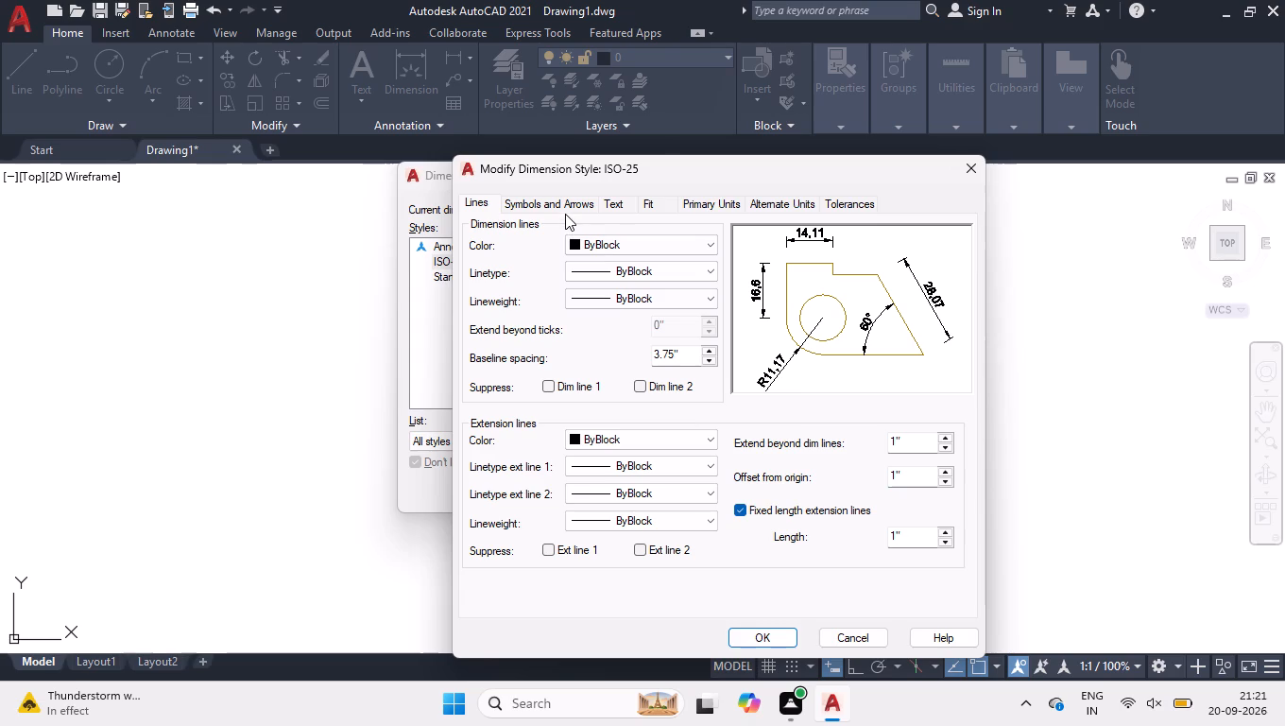
Set the dimension style's first and second arrowheads to Right angle with an arrow size of 4".
left_click(566, 214)
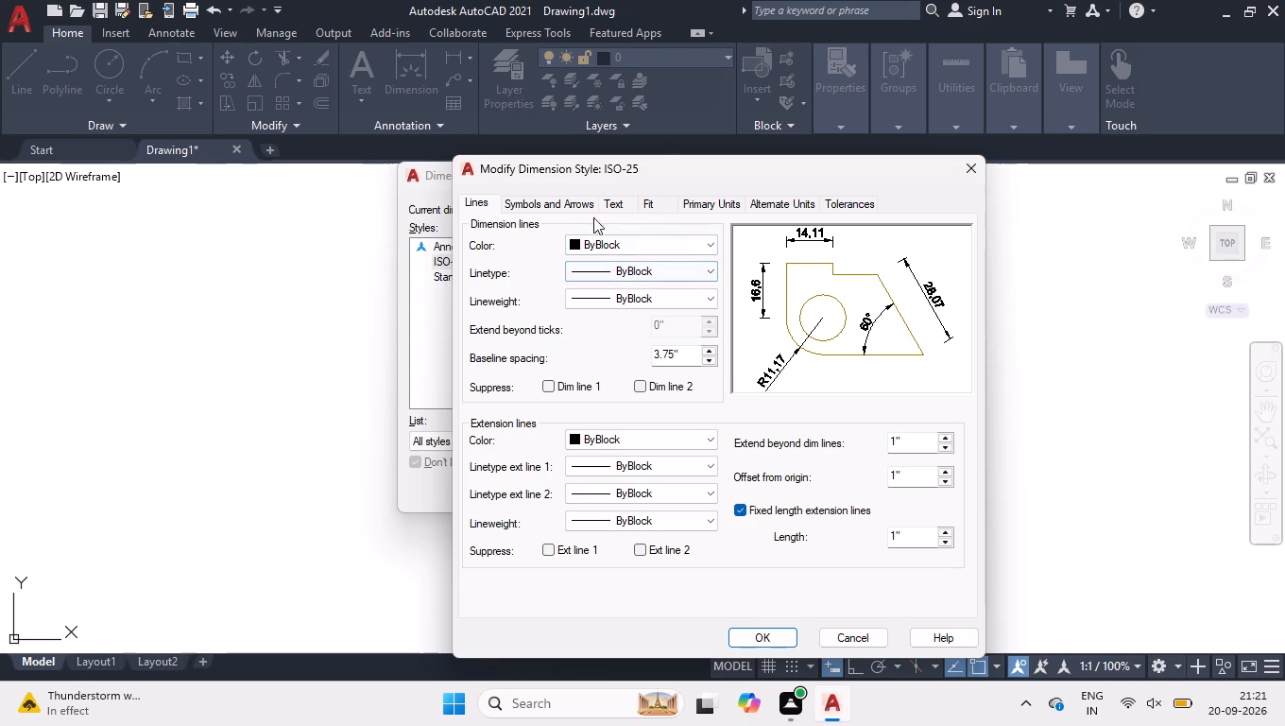
left_click(574, 205)
left_click(542, 268)
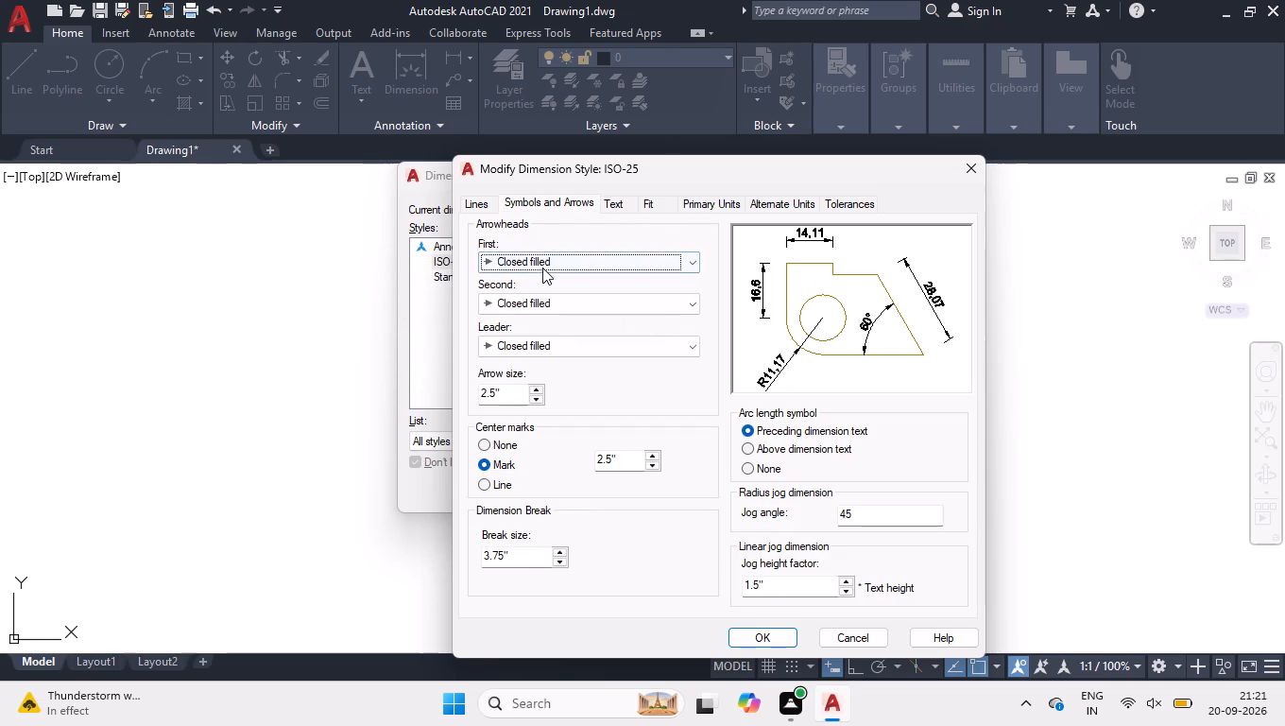
left_click(530, 426)
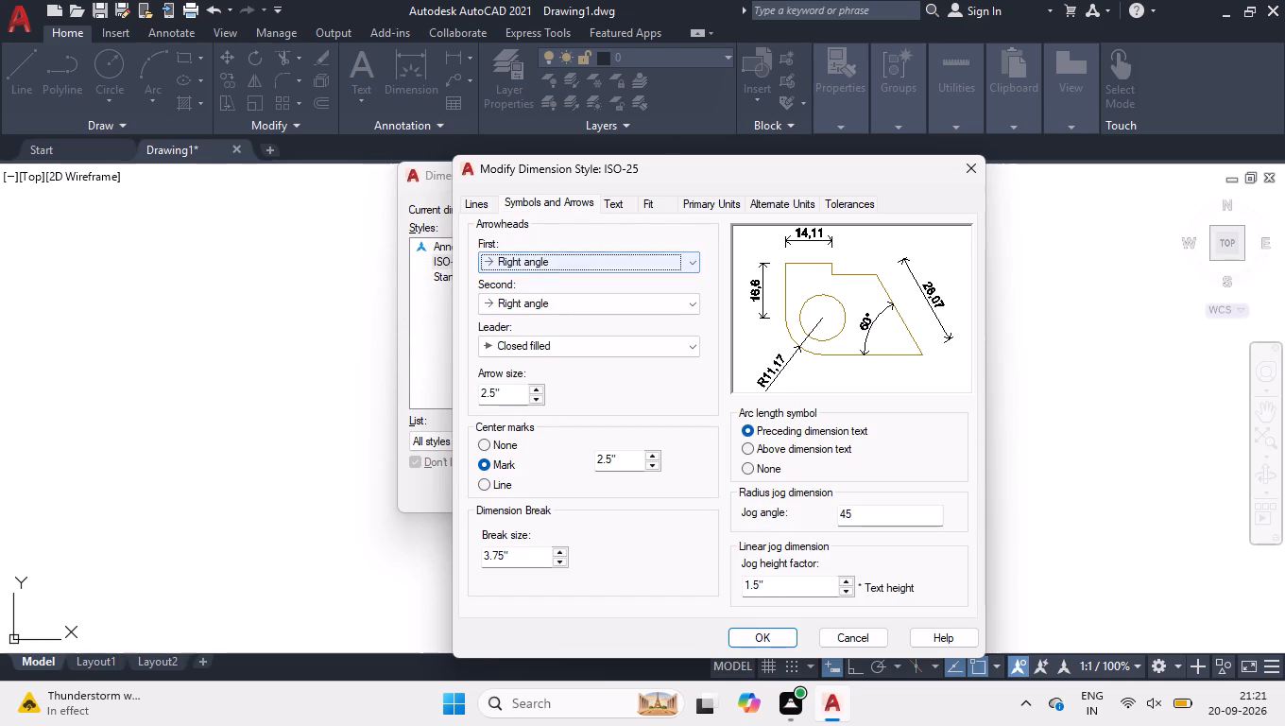
left_click_drag(525, 393, 403, 414)
key("4")
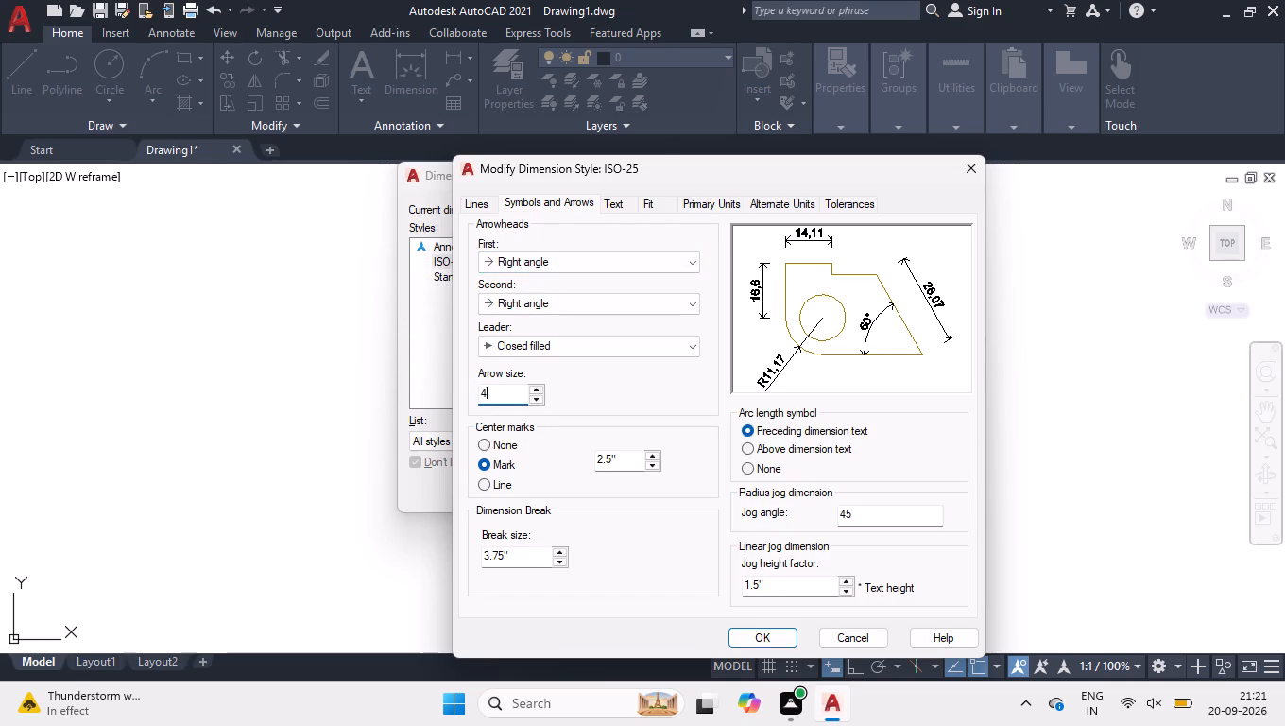
key("Return")
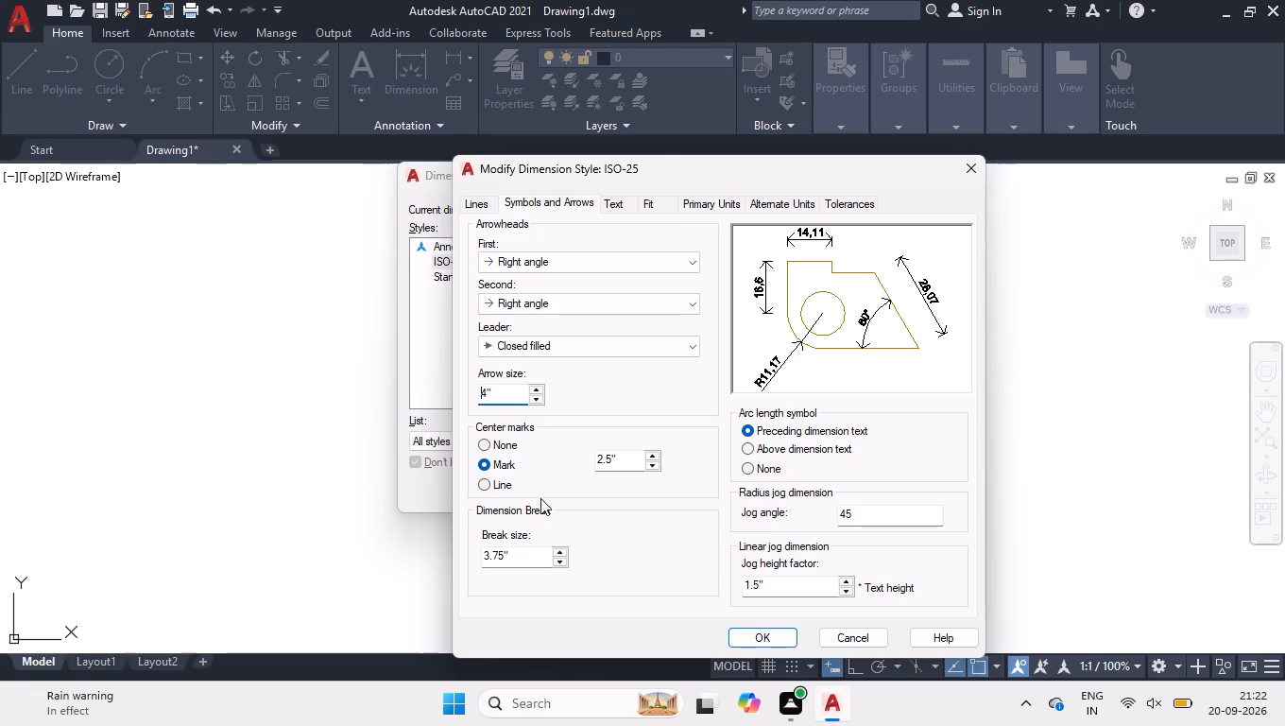
Set the dimension text height to 6", its vertical placement to Centered and its alignment to Horizontal.
left_click(619, 211)
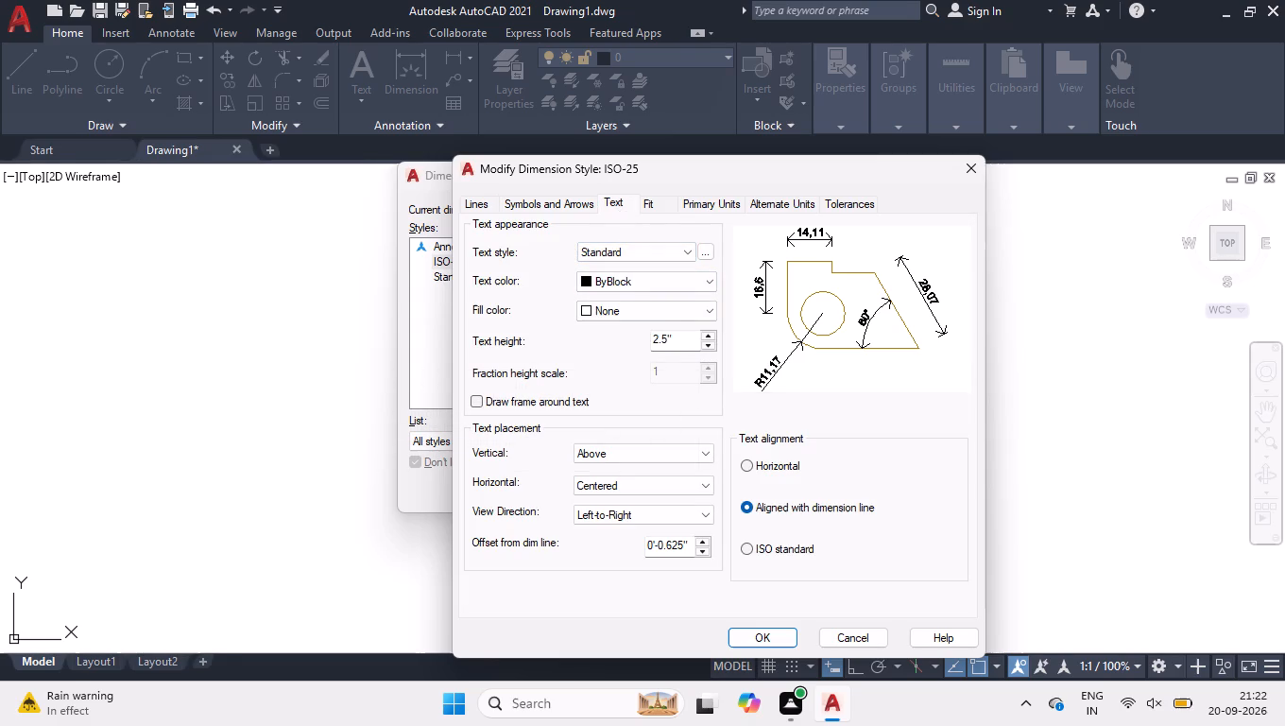
left_click_drag(687, 344, 581, 328)
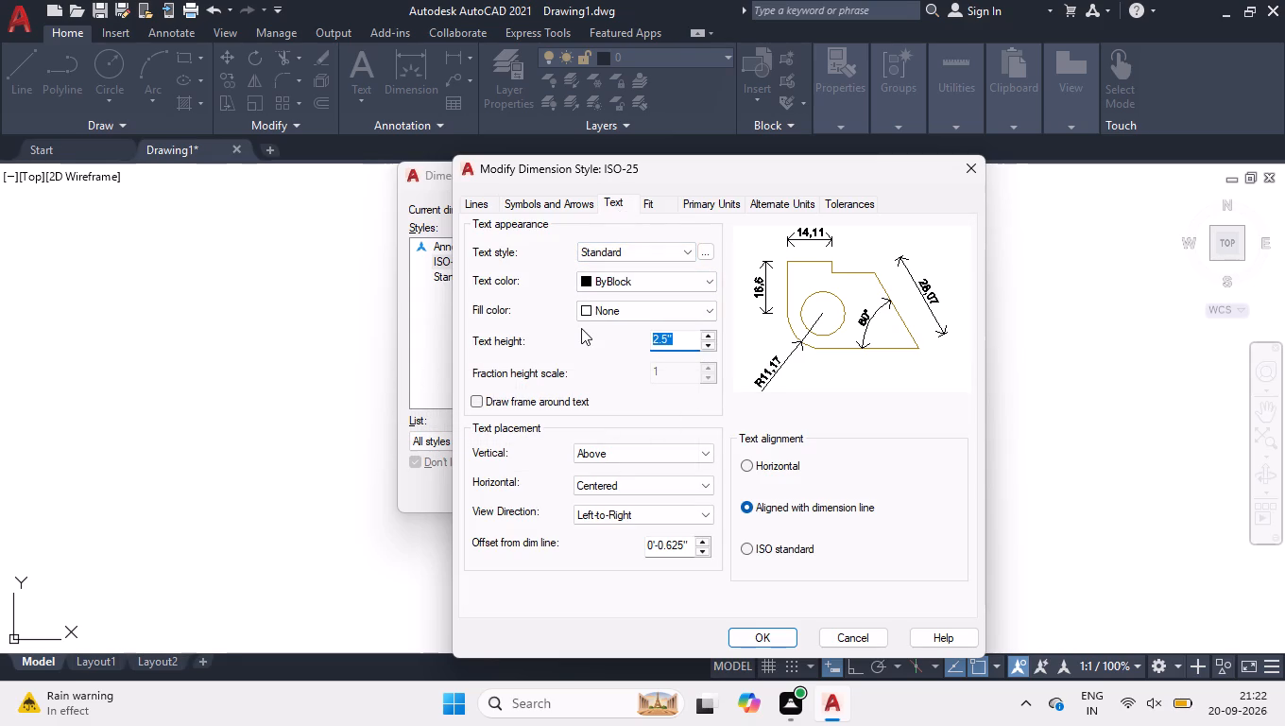
key("6")
key("Return")
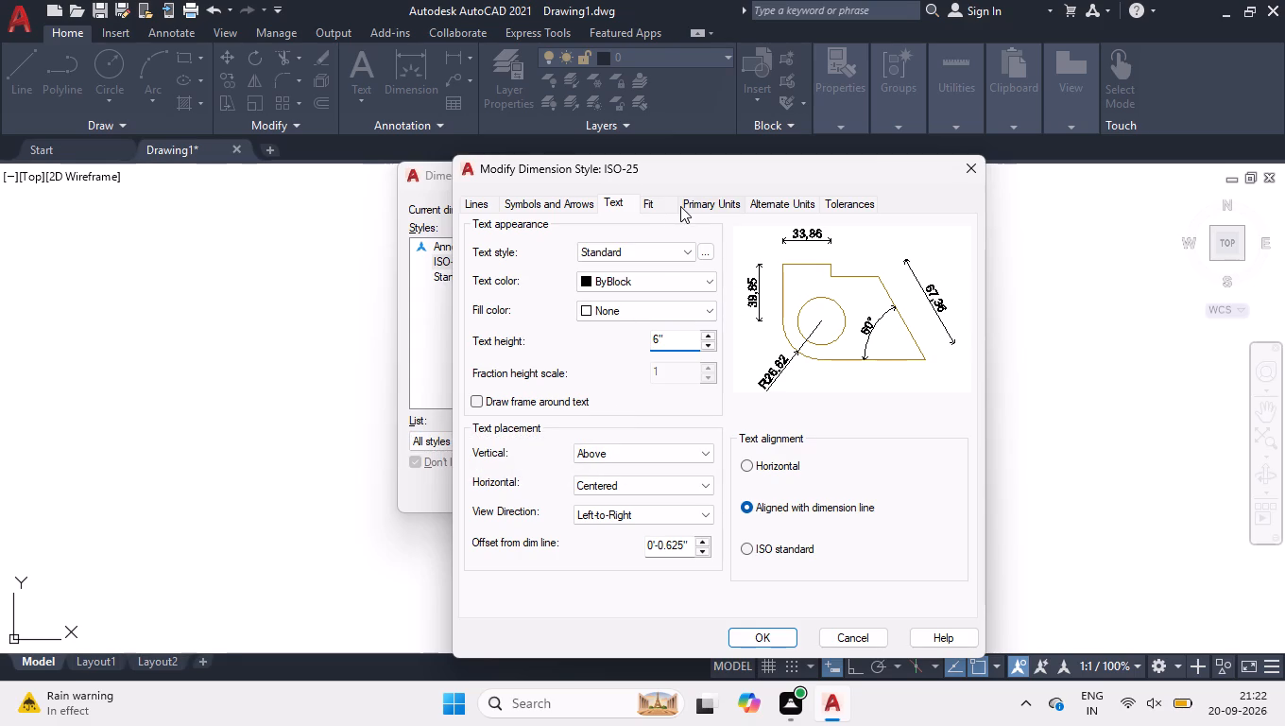
left_click(642, 454)
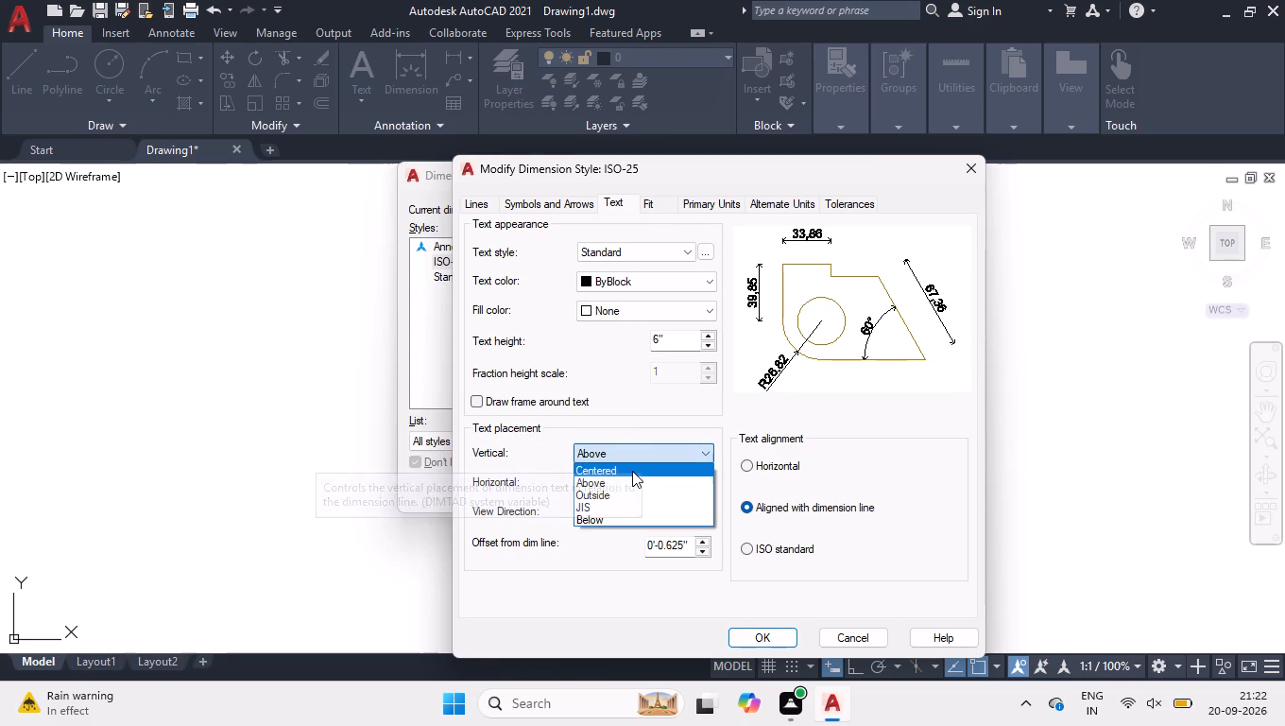
left_click(632, 470)
left_click(751, 465)
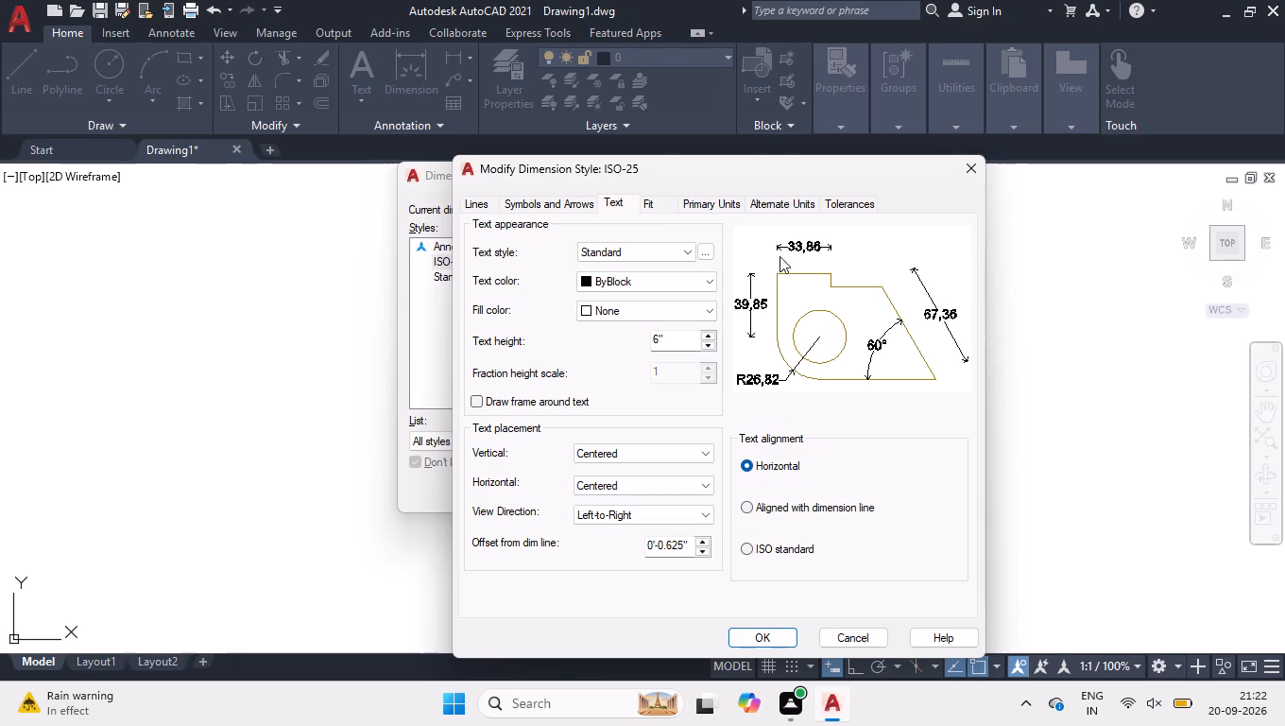
Set the dimension style's primary unit format to Engineering, then save the style changes and close the style manager.
left_click(712, 200)
left_click(676, 245)
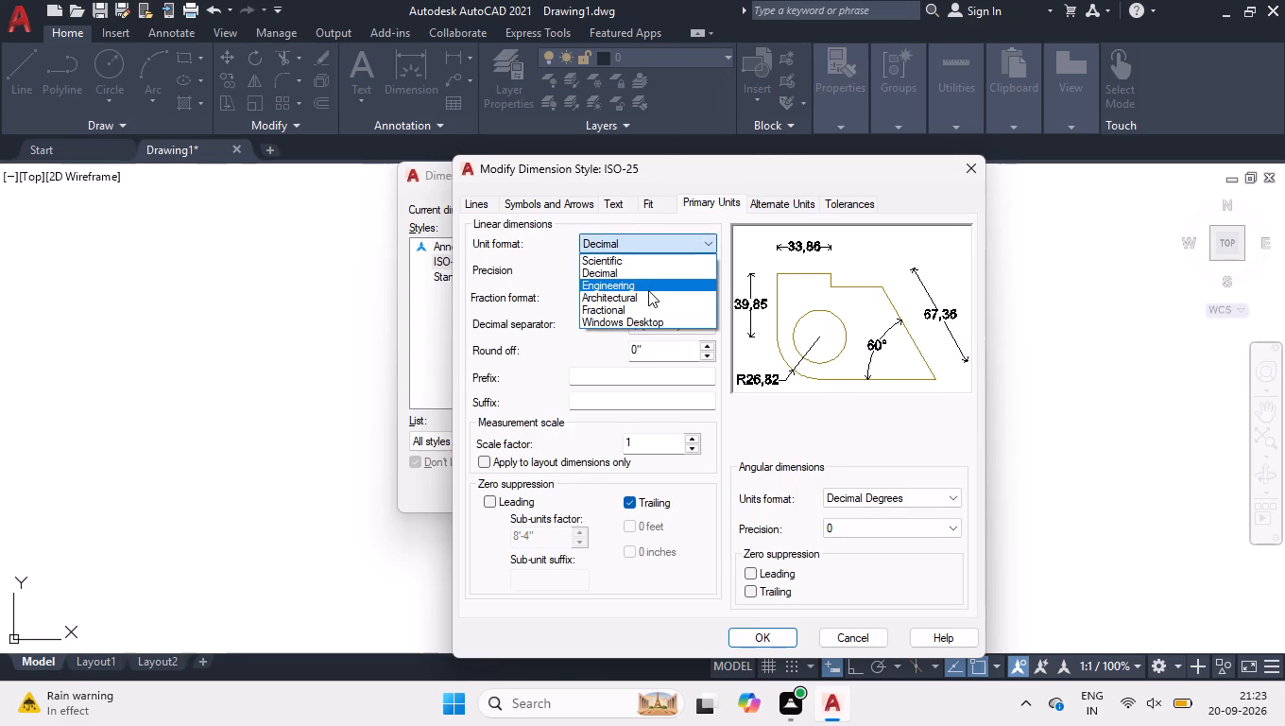
left_click(648, 290)
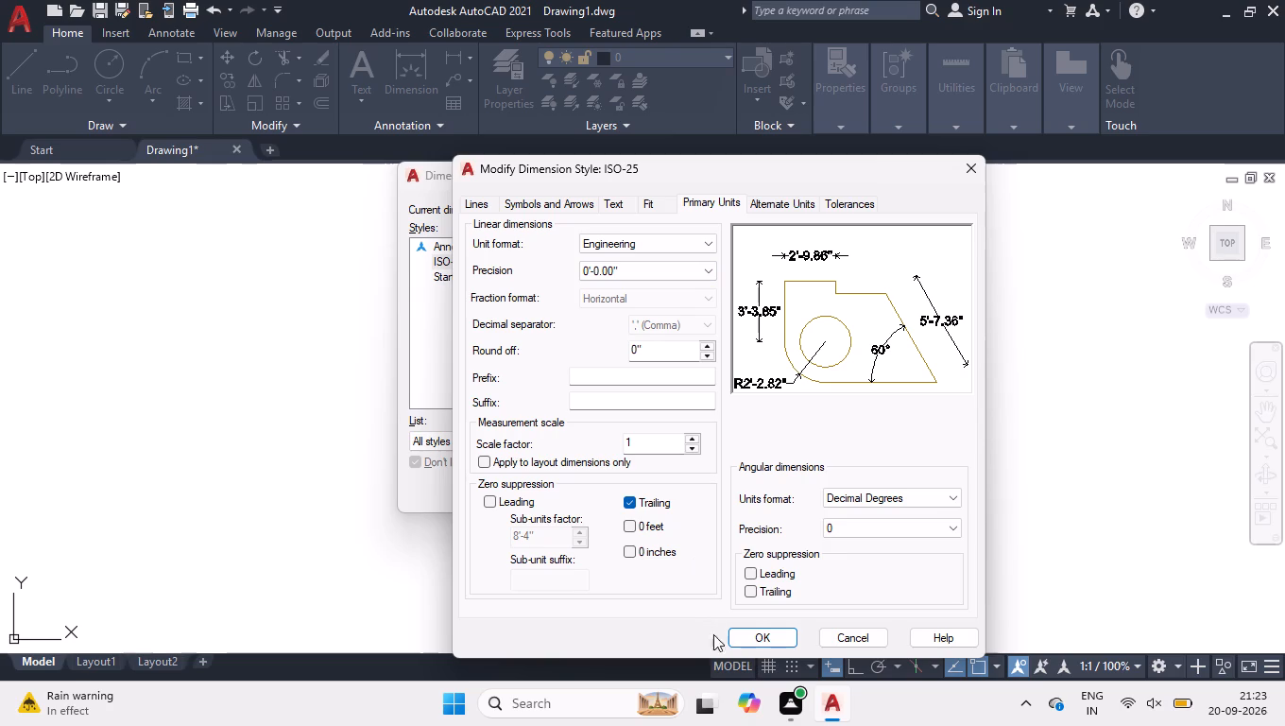
left_click(756, 647)
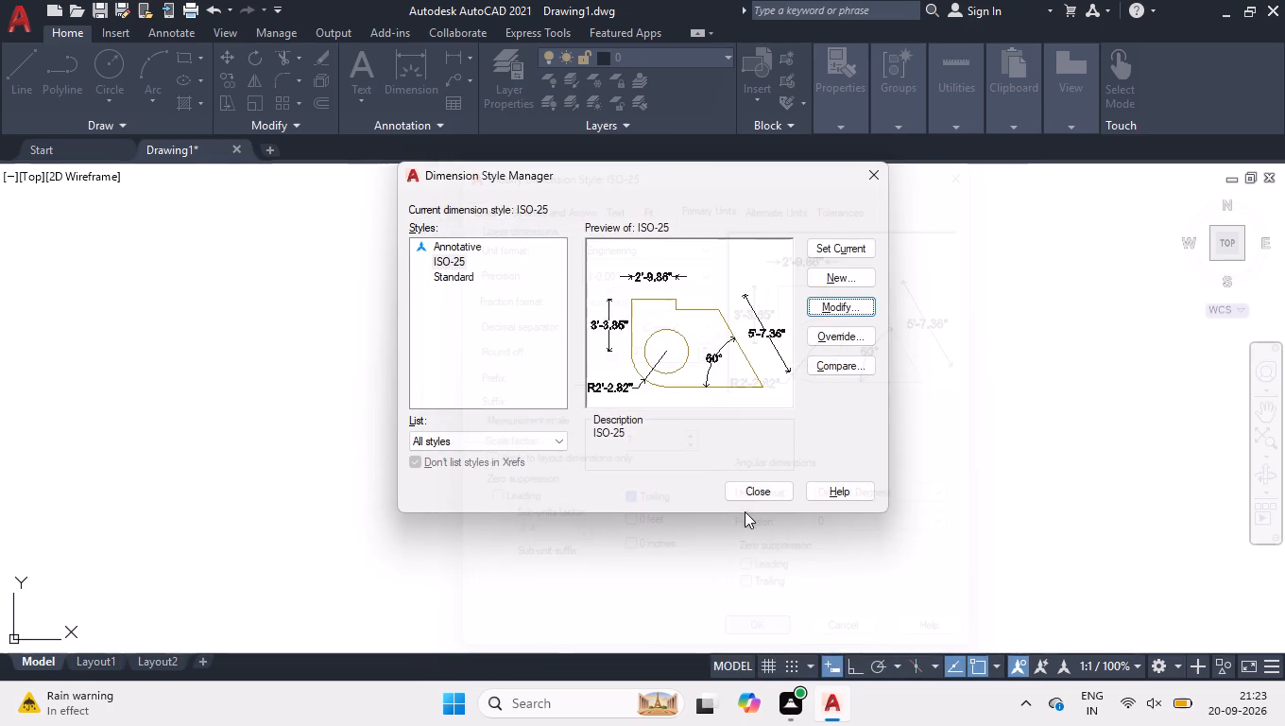
left_click(746, 497)
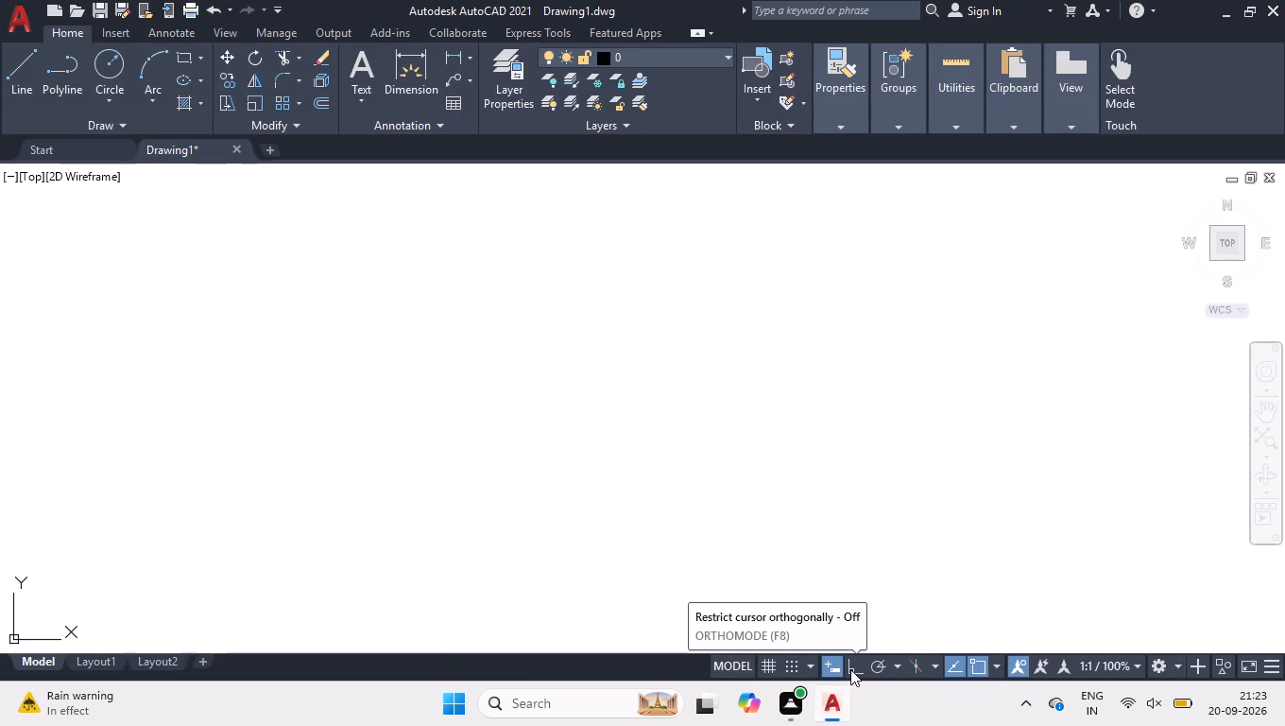
Turn on Ortho mode and draw connected lines: a 30' horizontal base line, followed by a vertical segment upward from its far end.
left_click(850, 669)
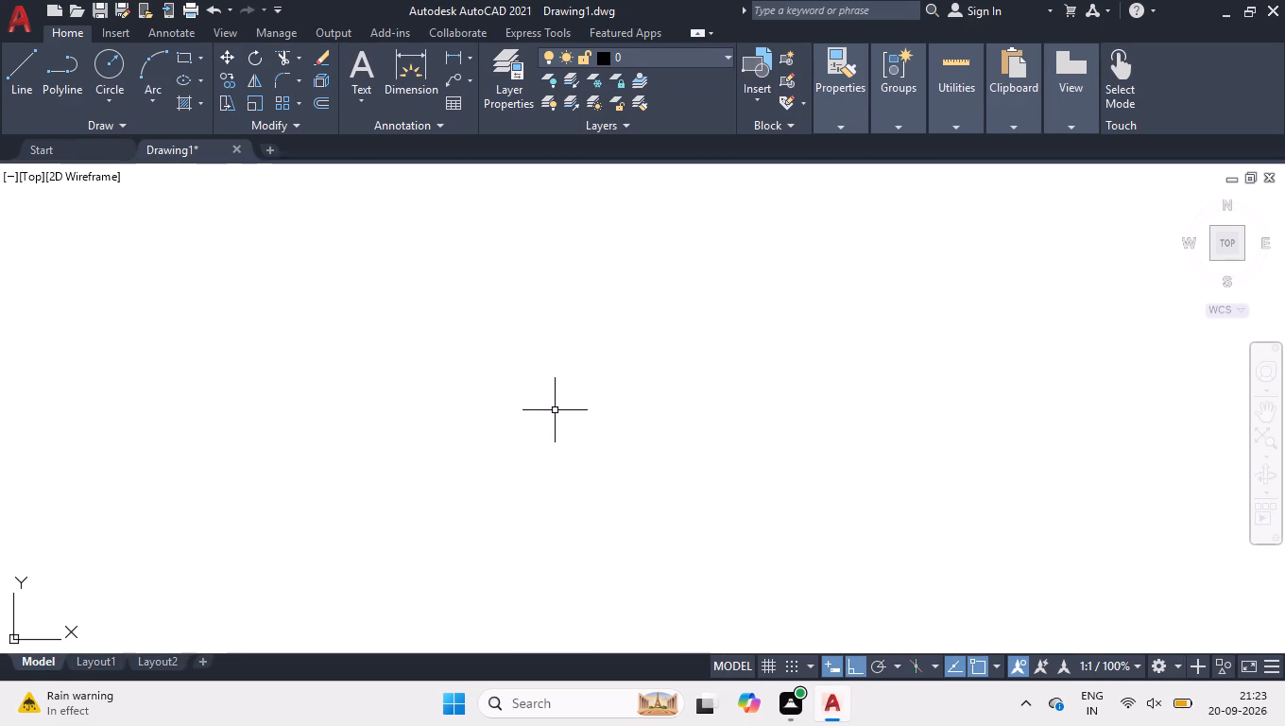
key("l")
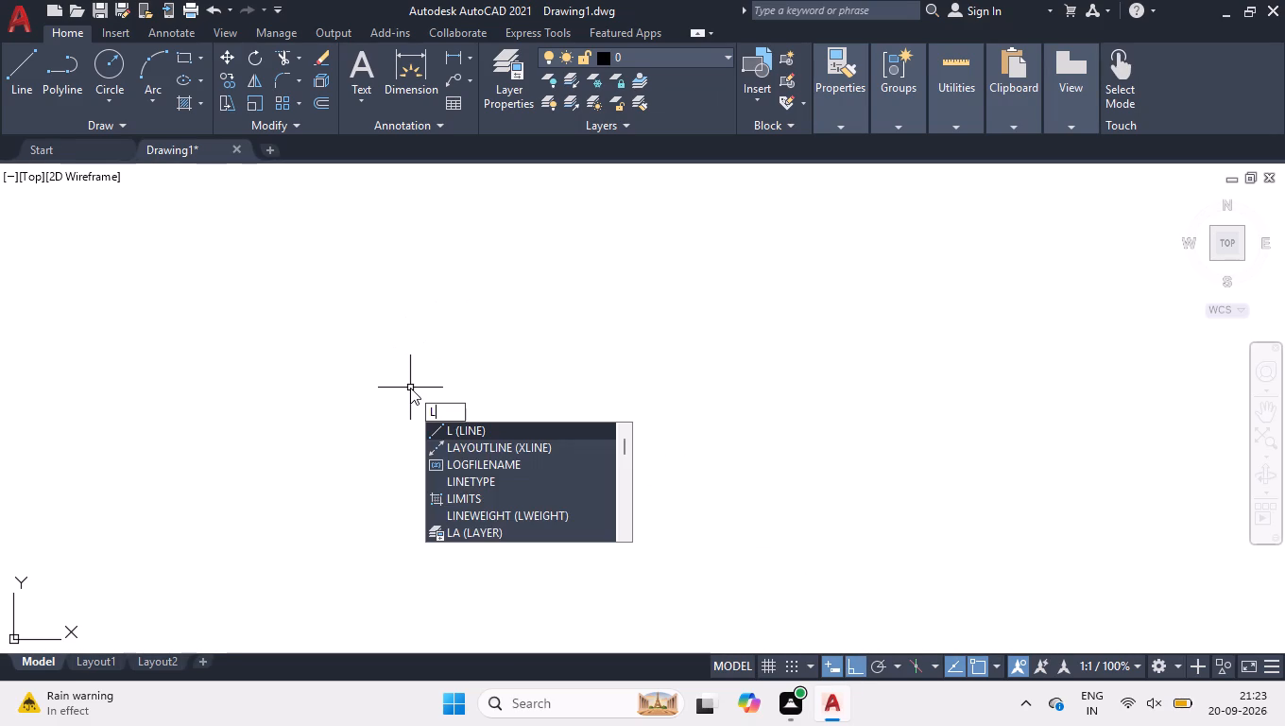
key("Return")
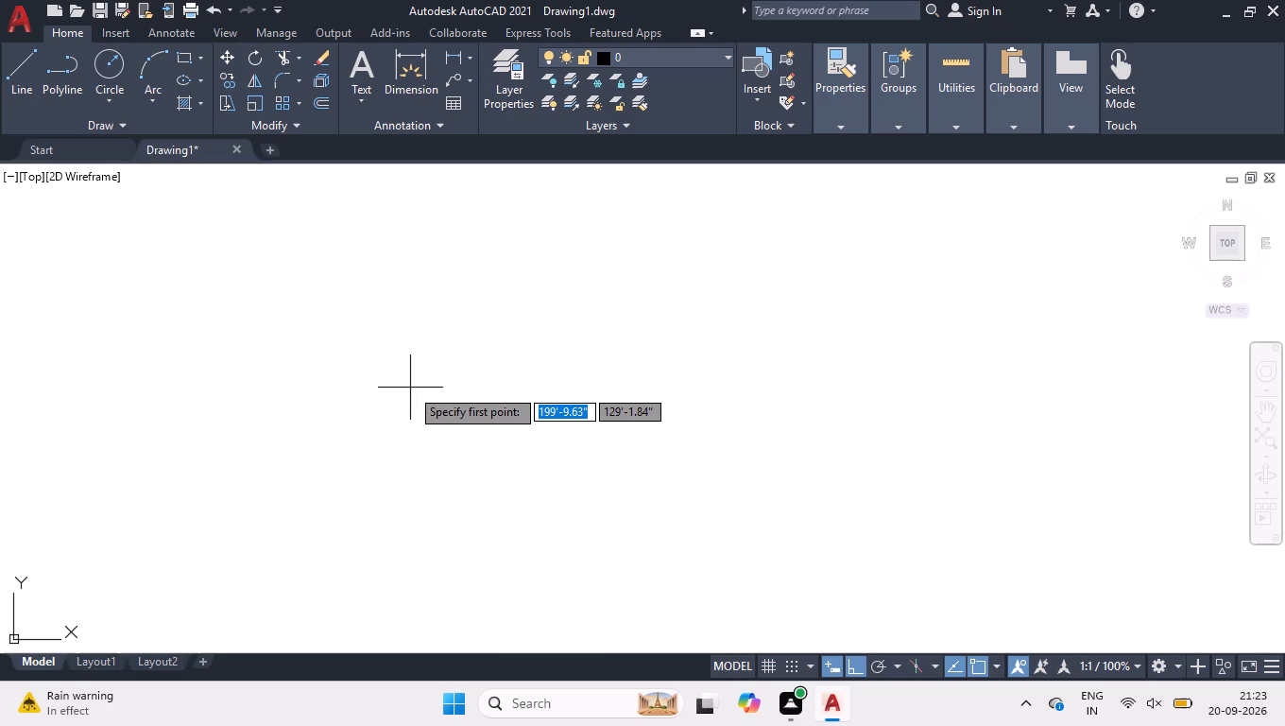
left_click(447, 579)
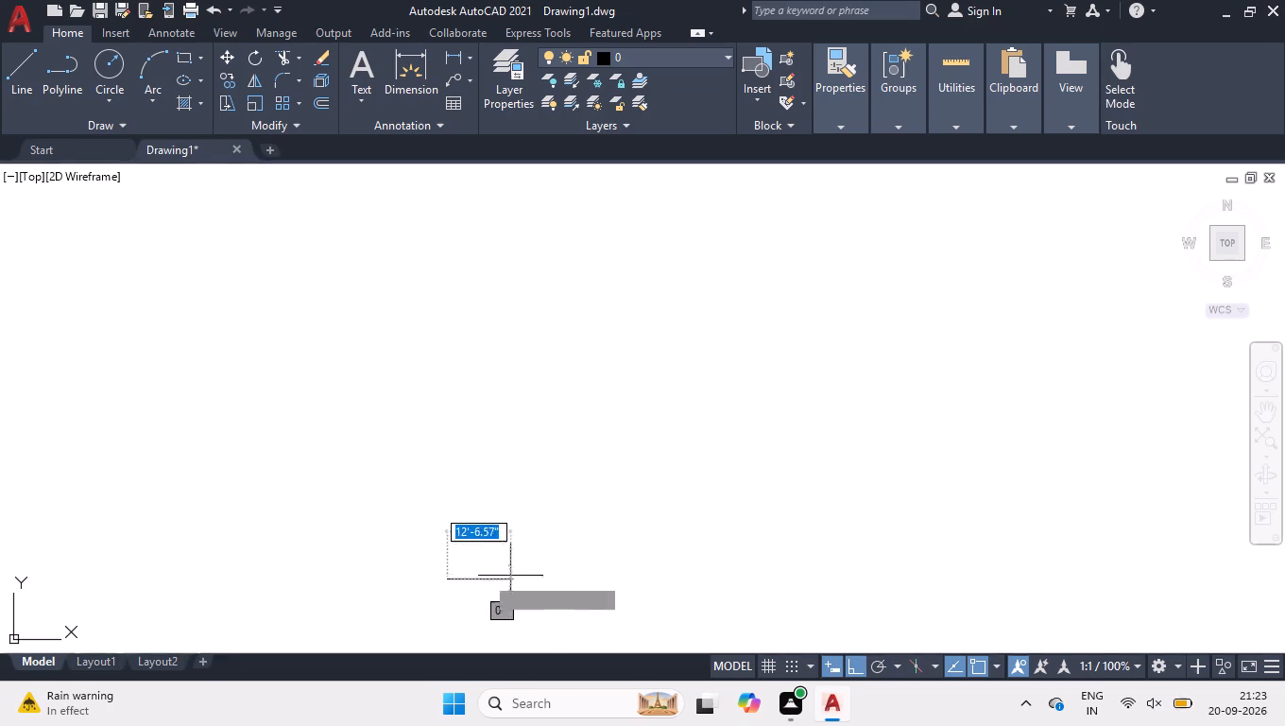
type("30'")
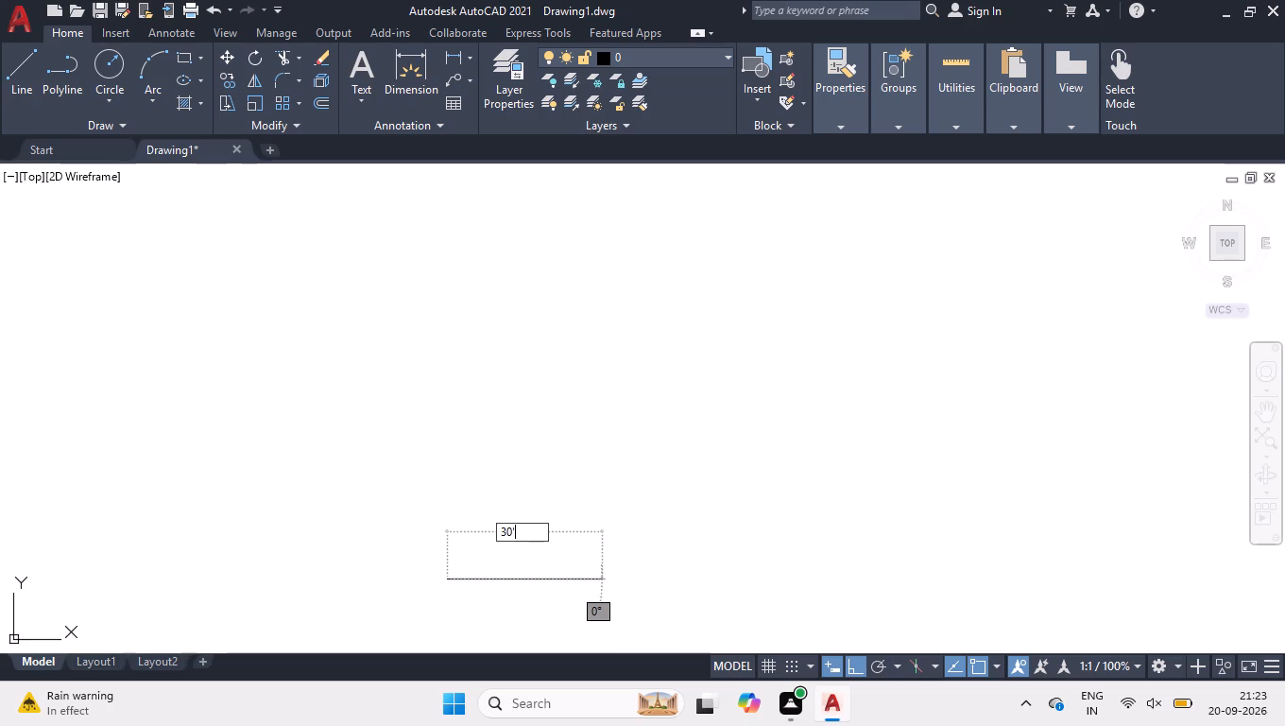
key("Return")
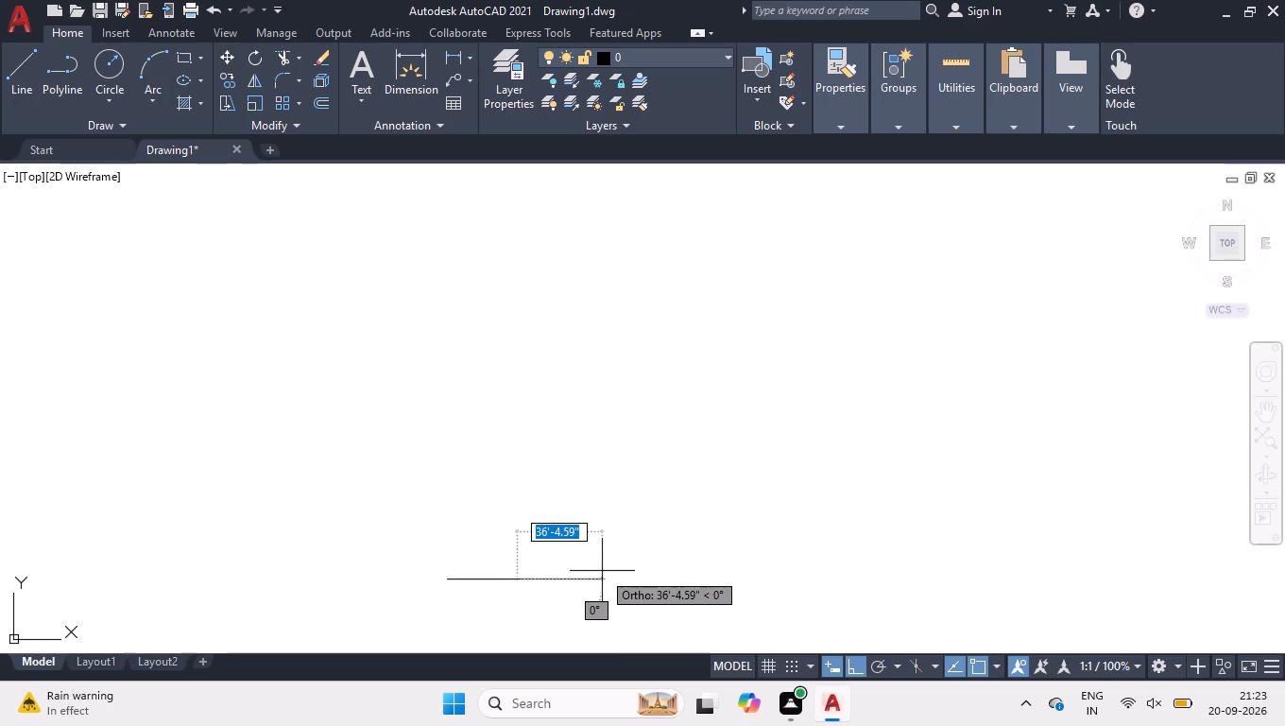
key("4")
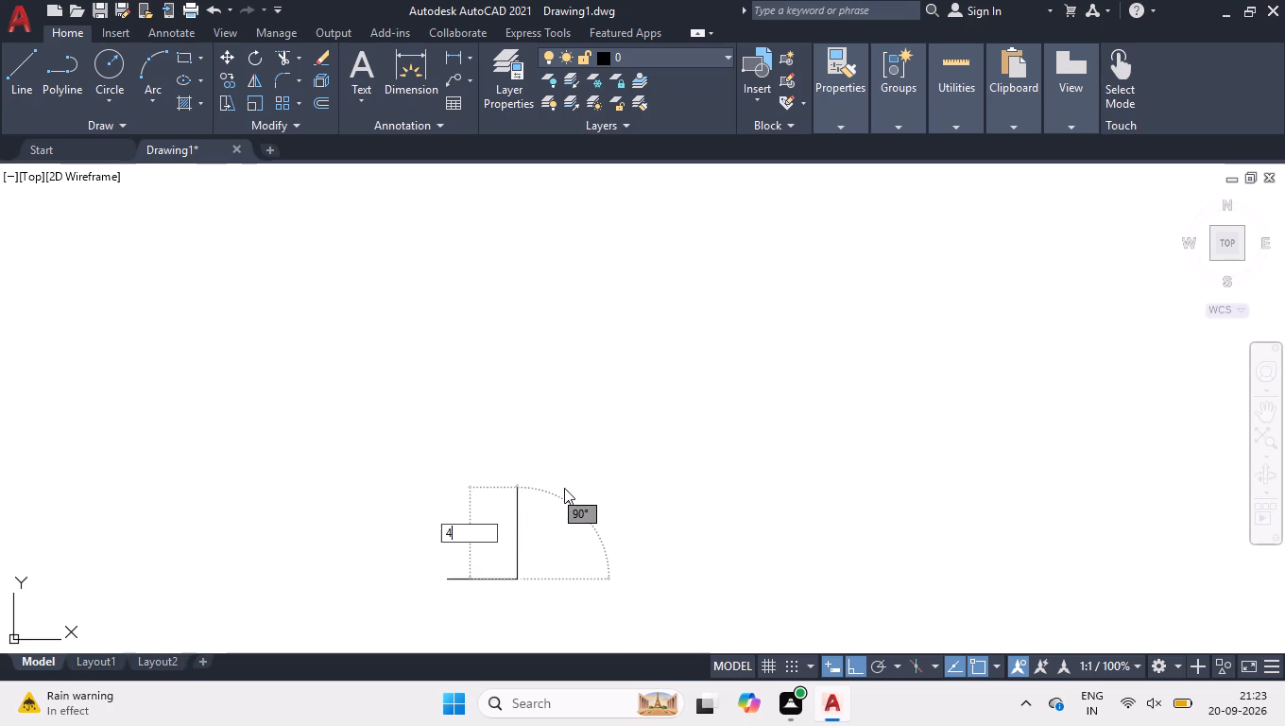
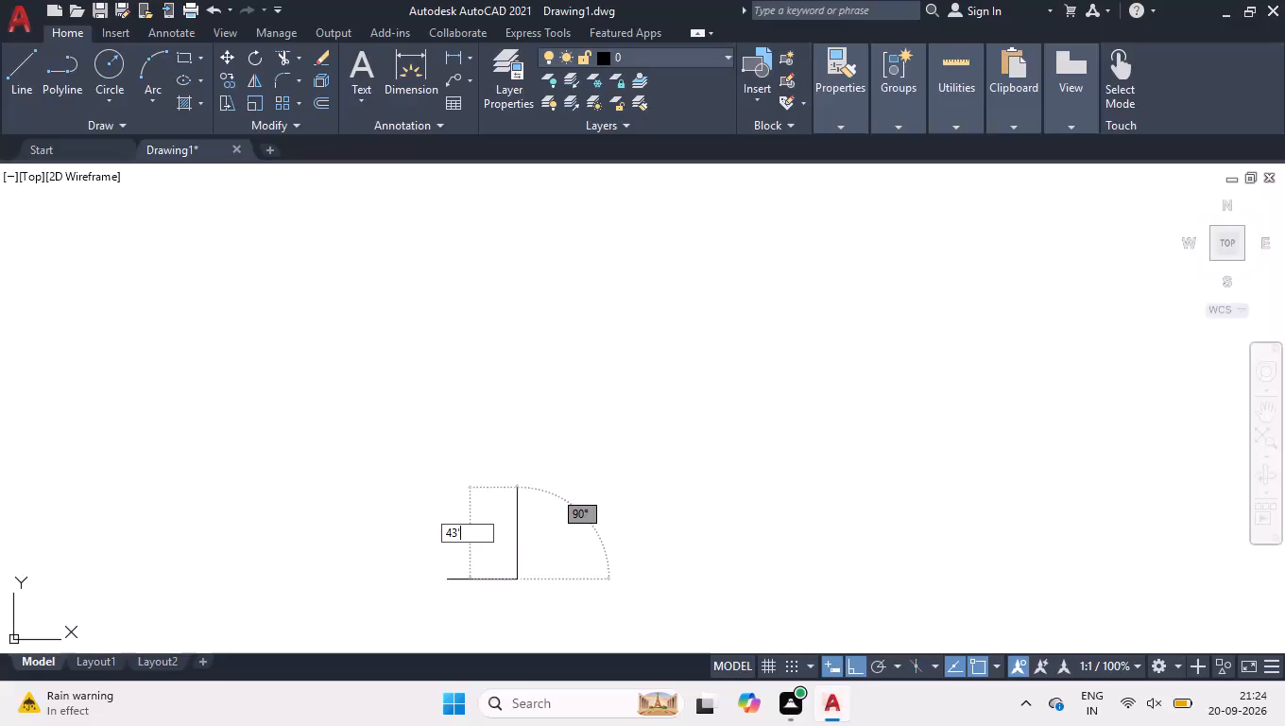
Finish the outline with a 43' vertical side and a 30' horizontal top line, and close it back to the start point.
key("Return")
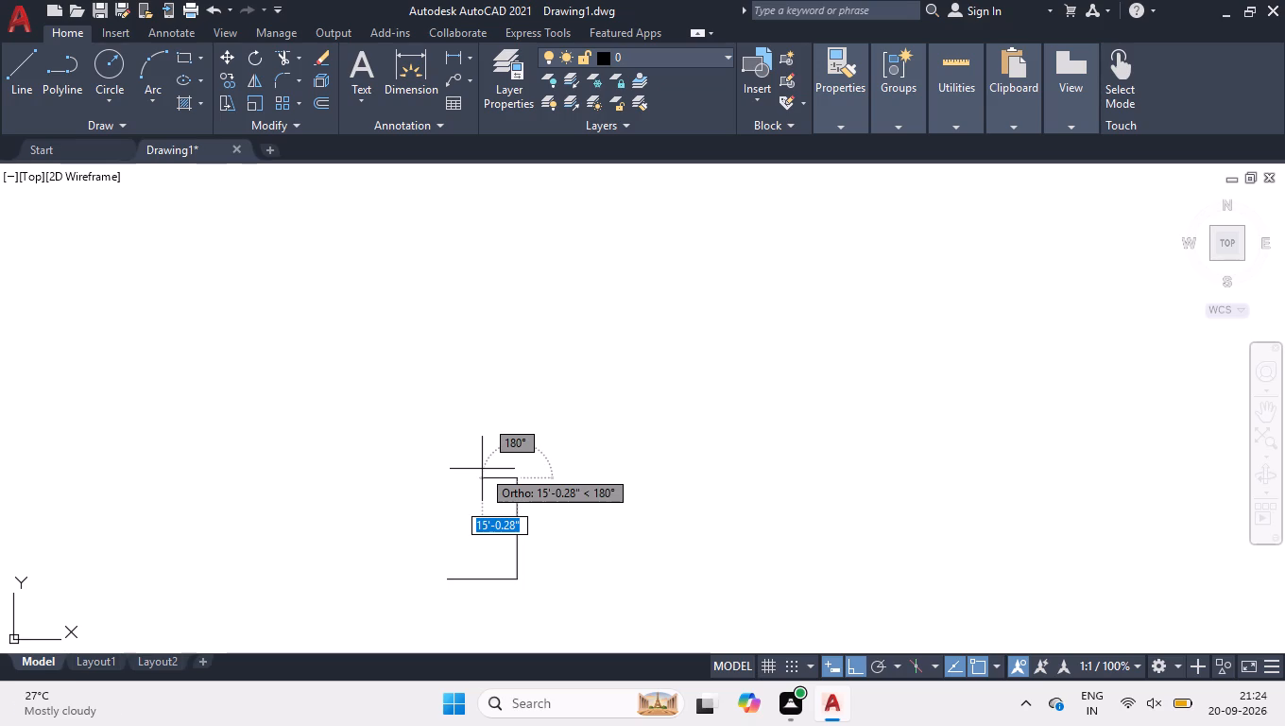
type("30")
key("apostrophe")
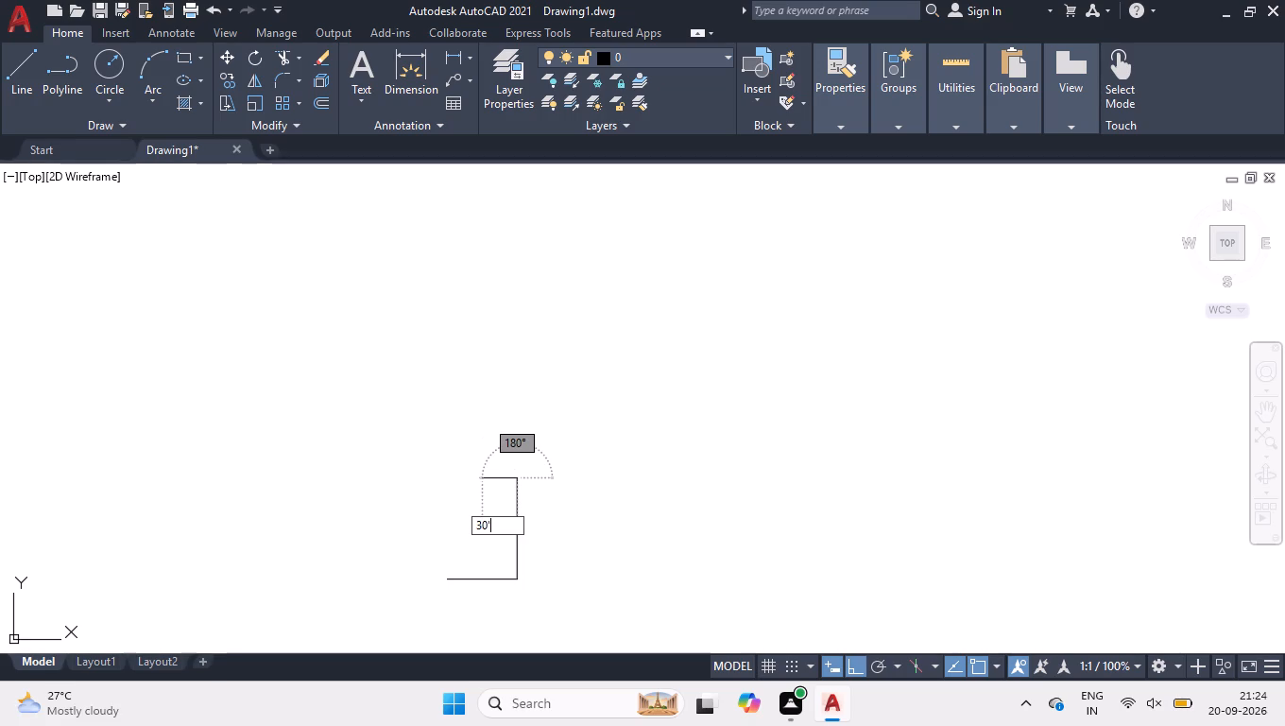
key("Return")
key("c")
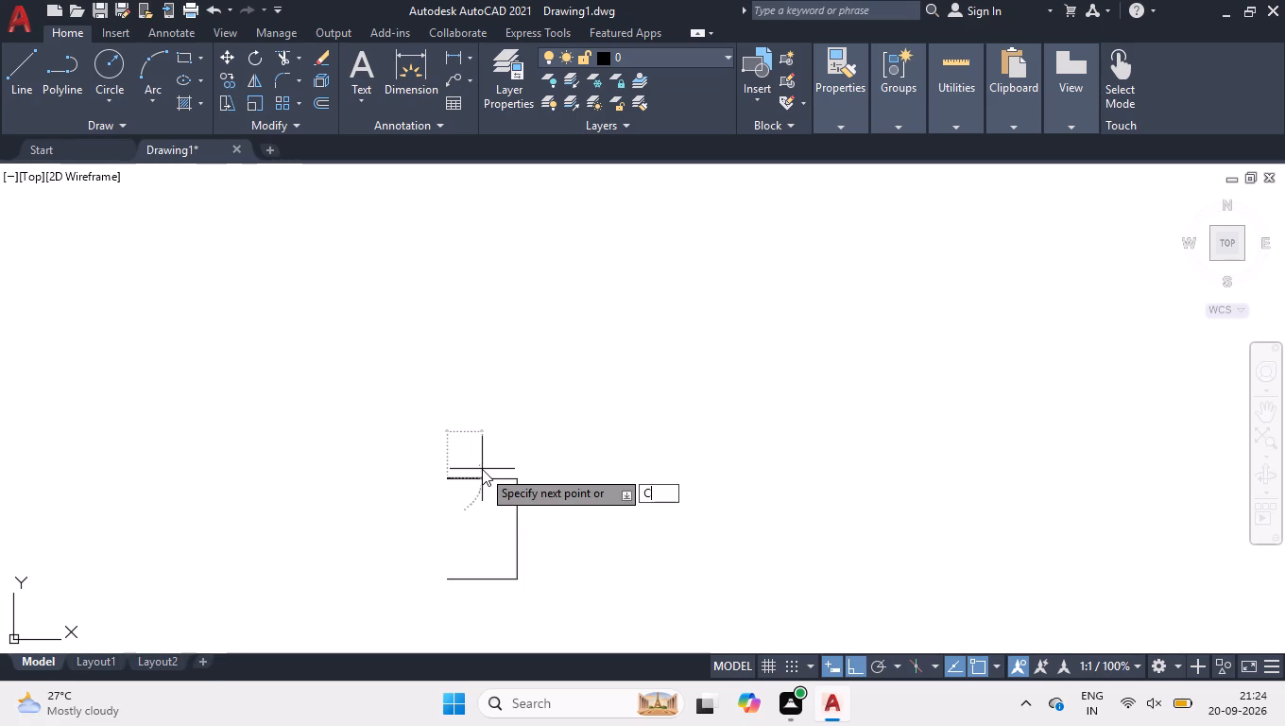
key("Return")
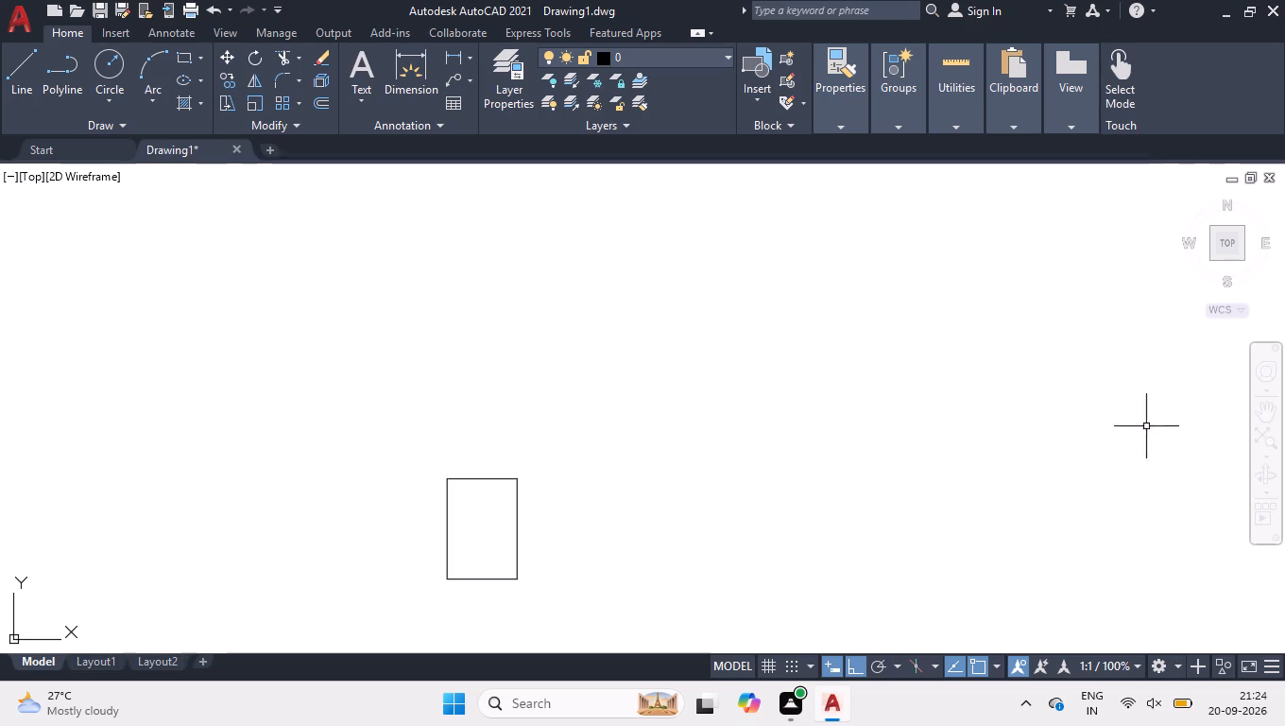
Join the four lines of the rectangular outline into a single polyline.
left_click(1225, 248)
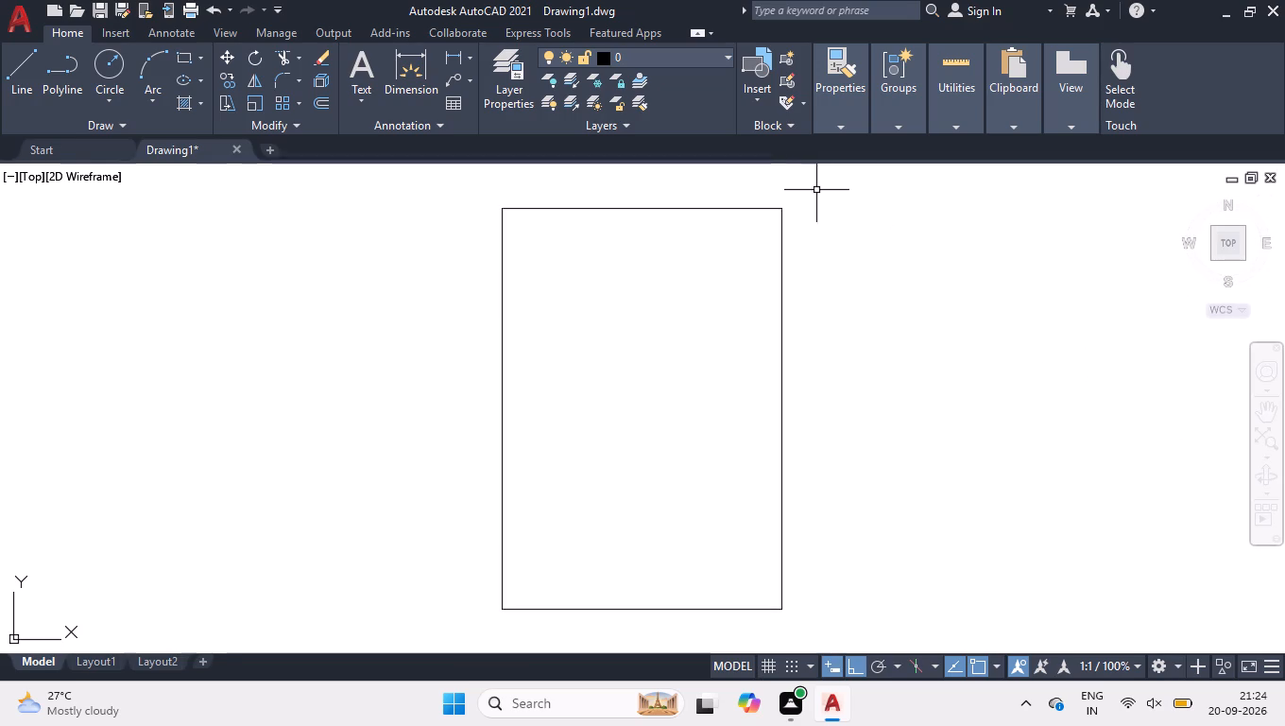
left_click_drag(762, 216, 670, 253)
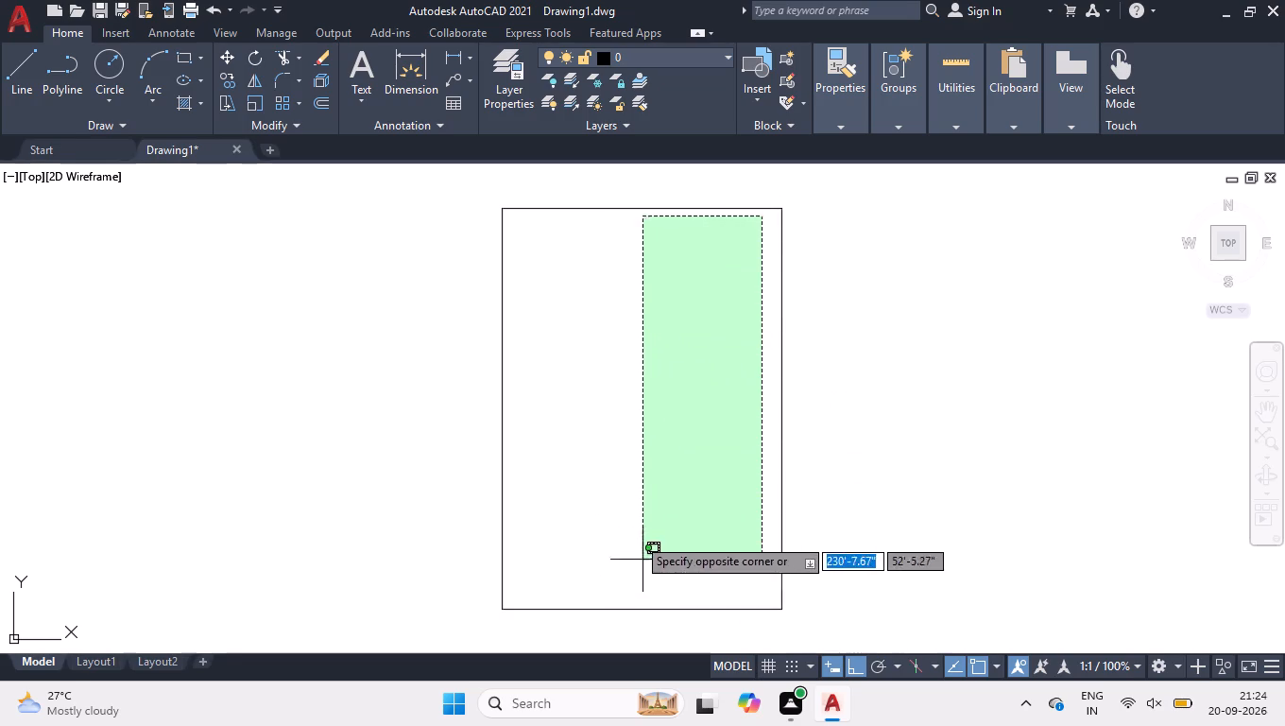
left_click(633, 524)
left_click(821, 174)
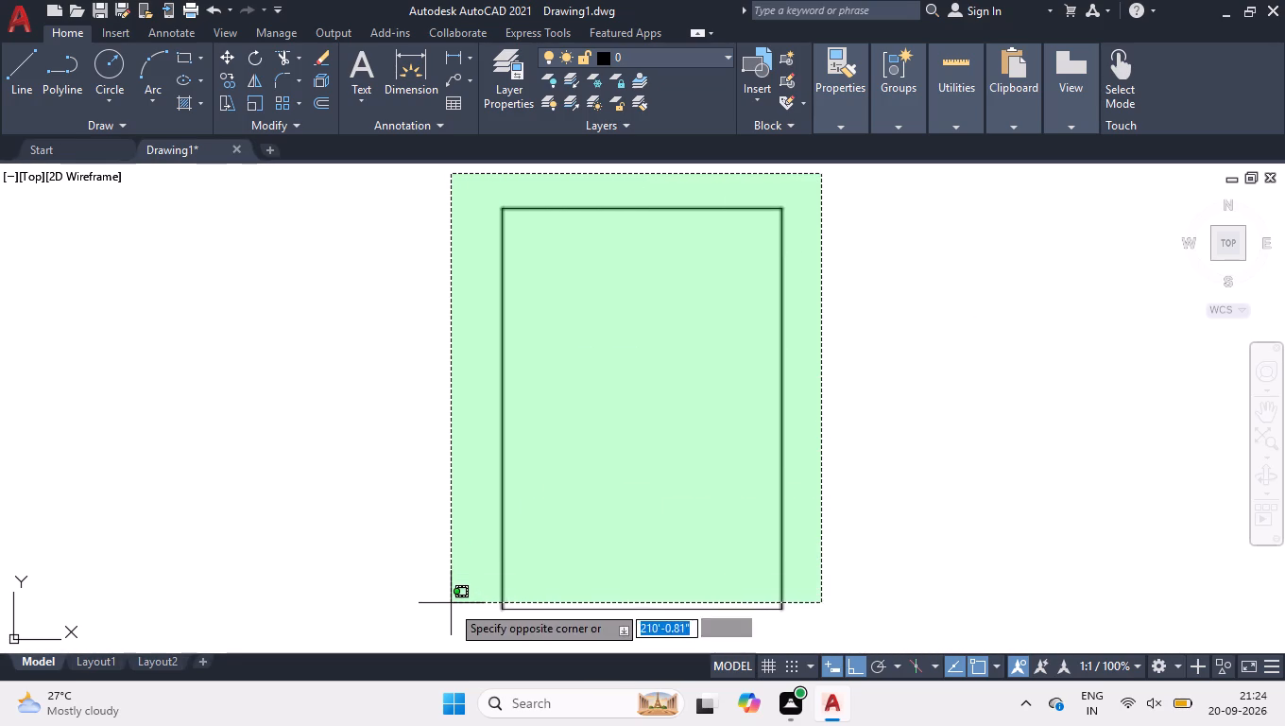
left_click(445, 629)
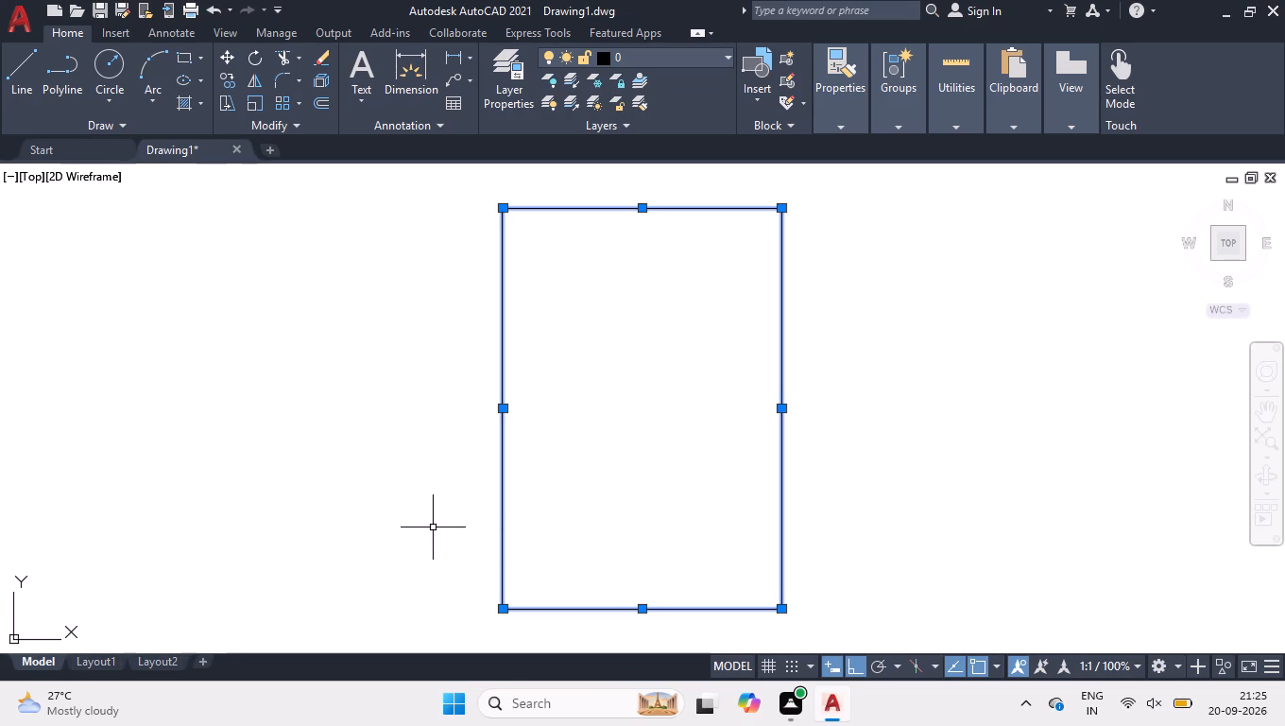
key("j")
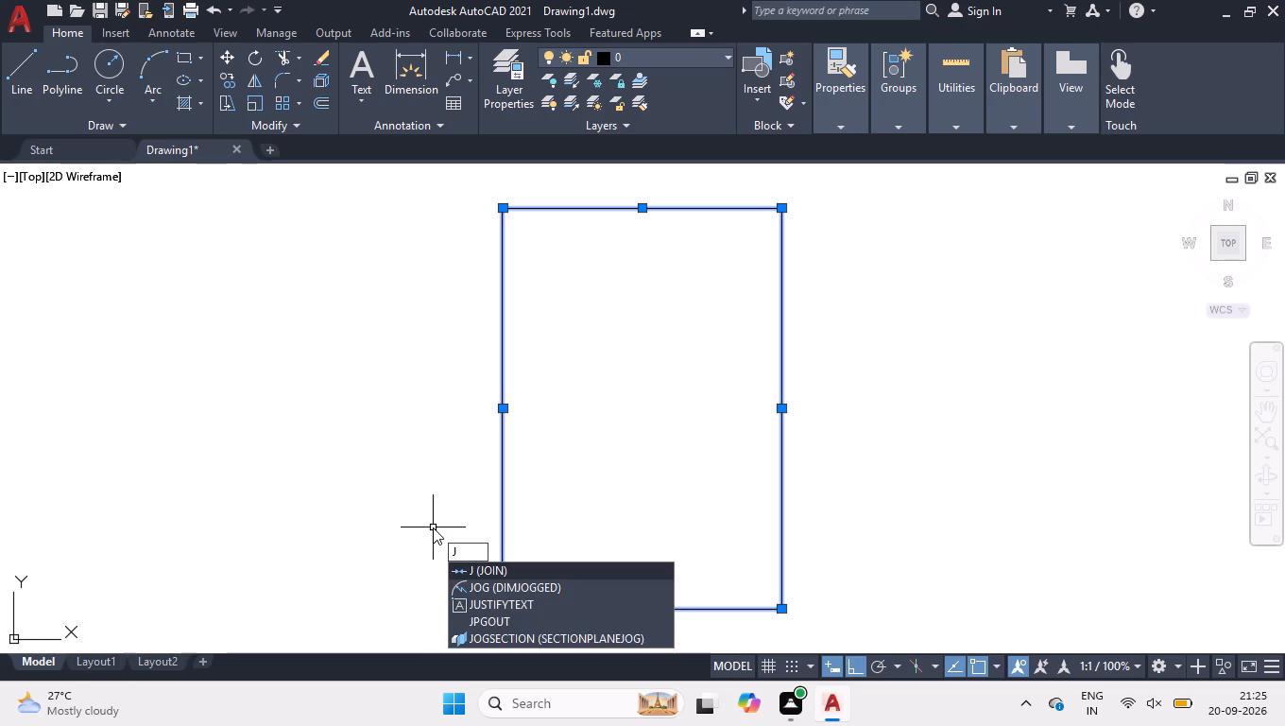
key("Return")
Offset the joined rectangle inward by 7.5" to form the wall thickness.
type("OFF")
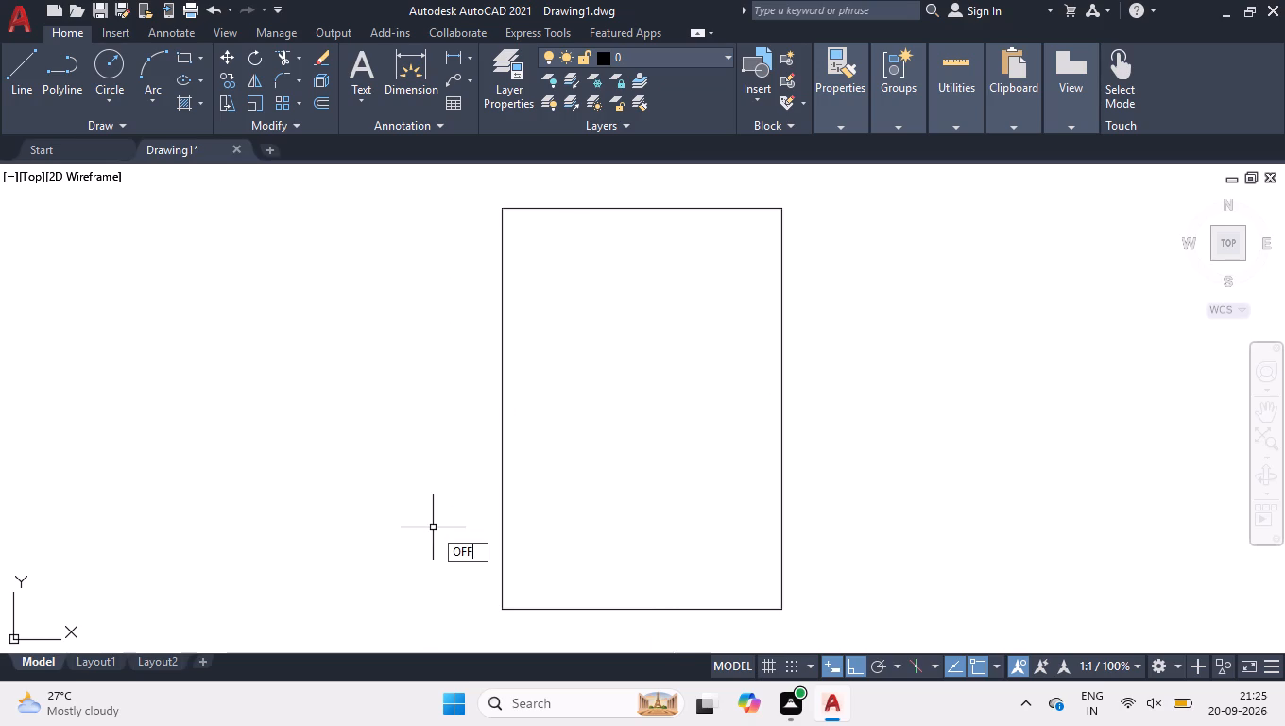
key("Return")
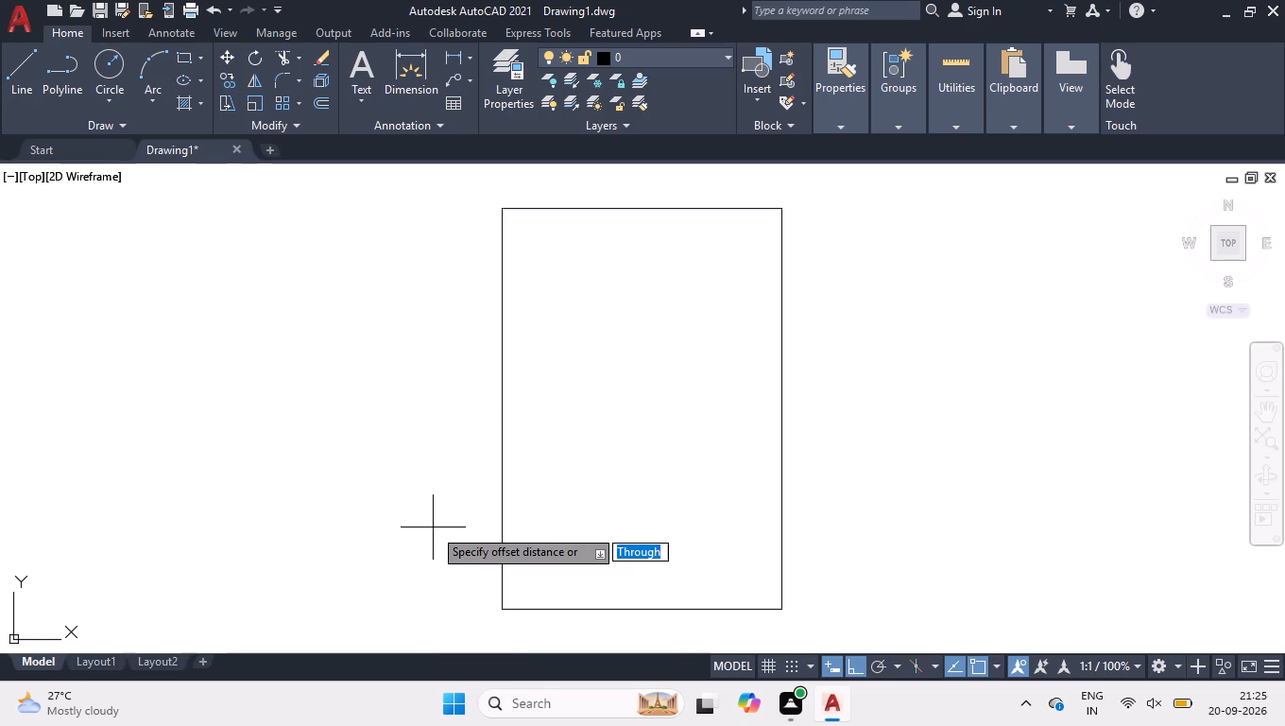
type("7.5")
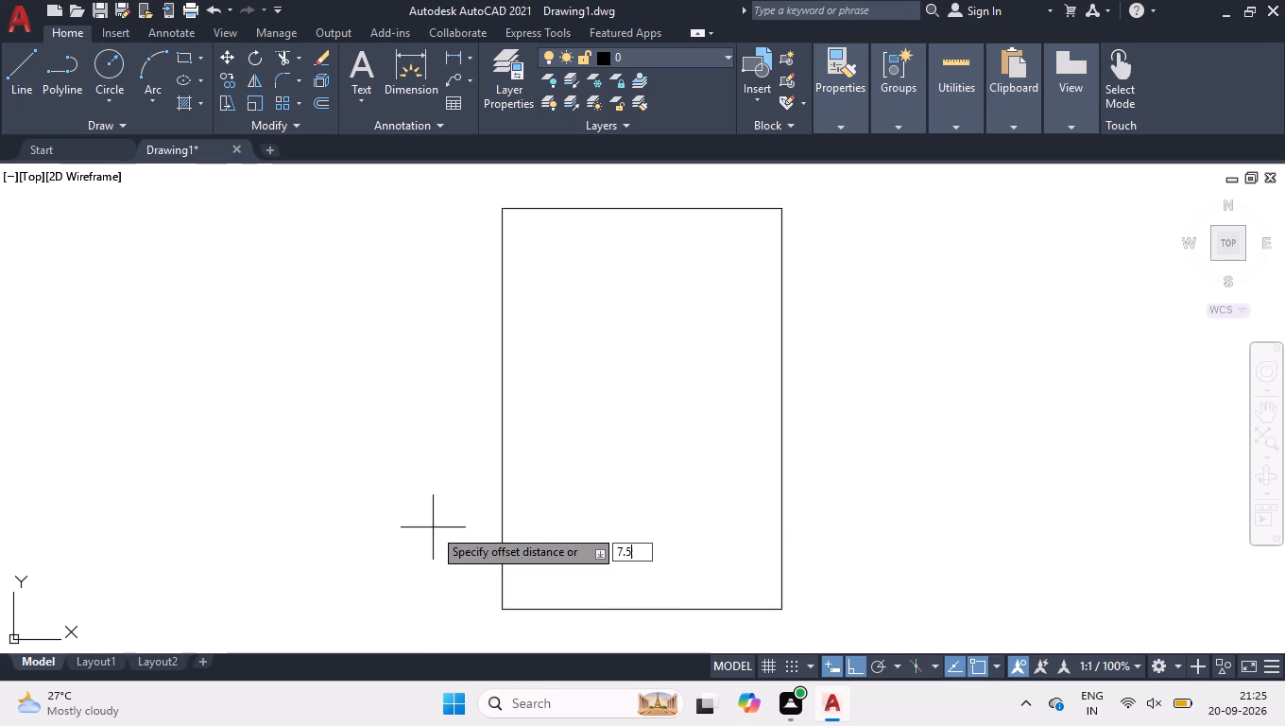
key("Return")
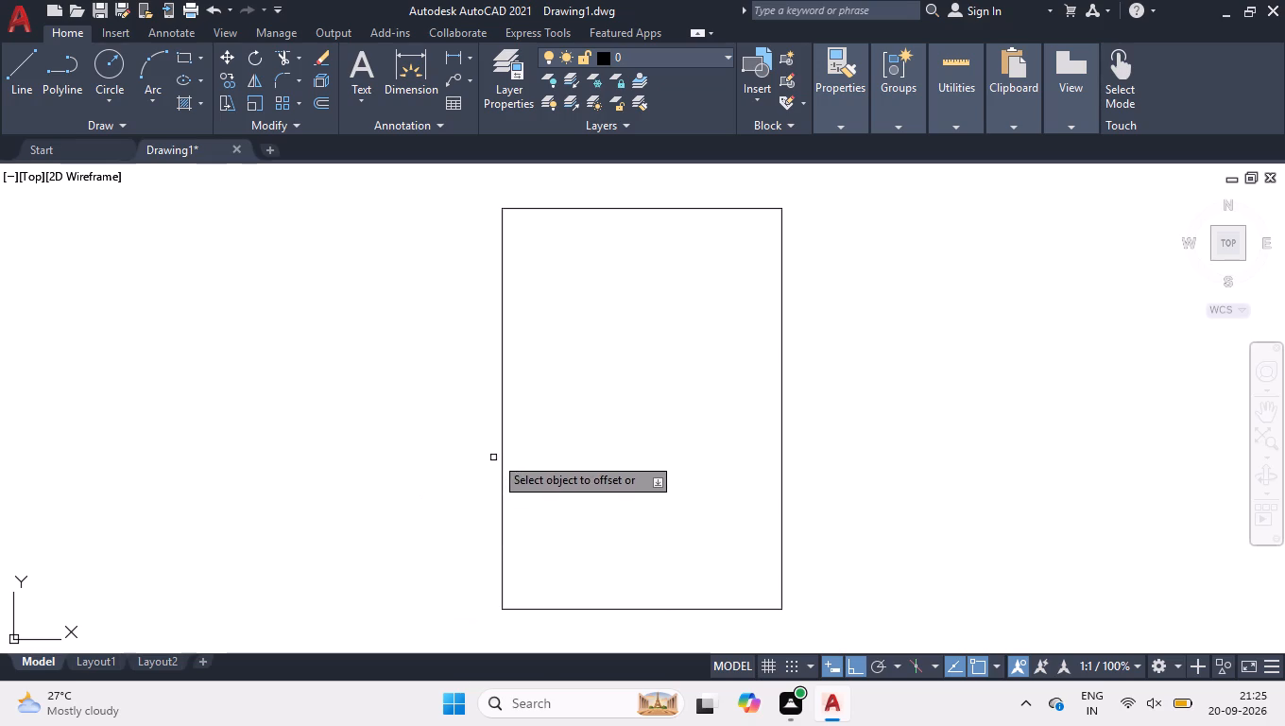
left_click(501, 449)
left_click(546, 449)
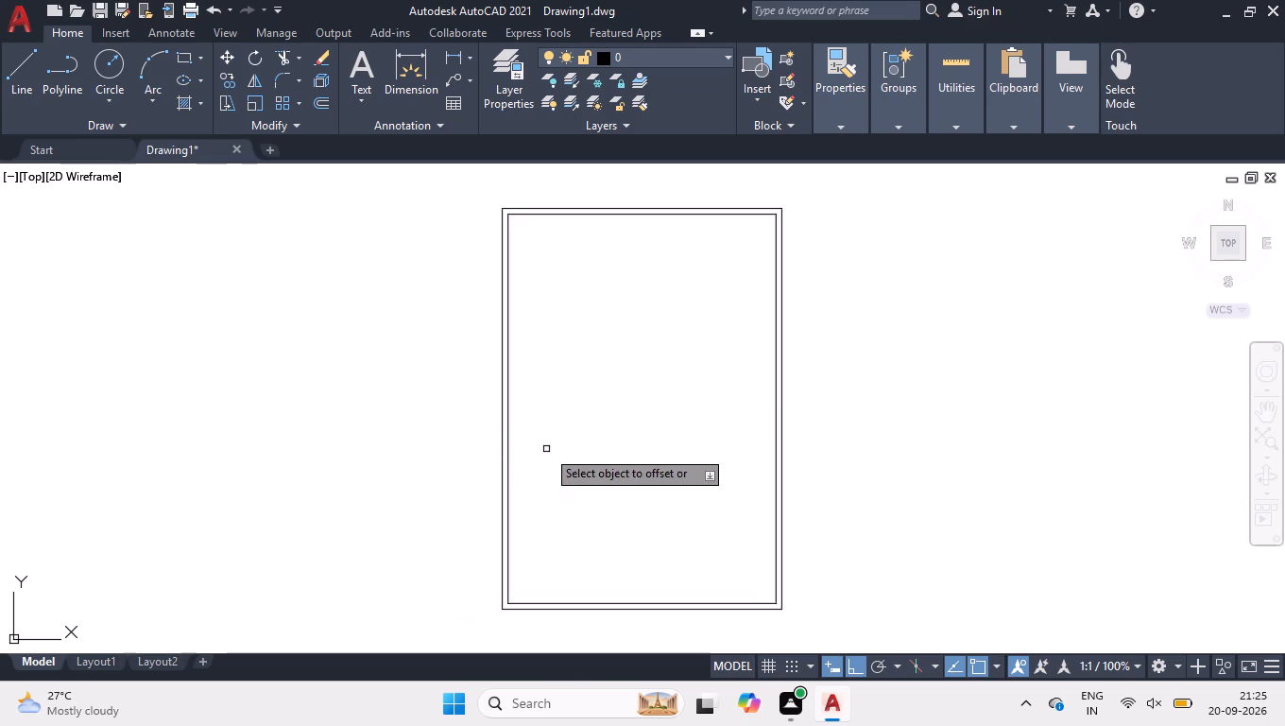
key("space")
Explode both the outer and inner rectangles into separate lines.
left_click(556, 408)
left_click(390, 450)
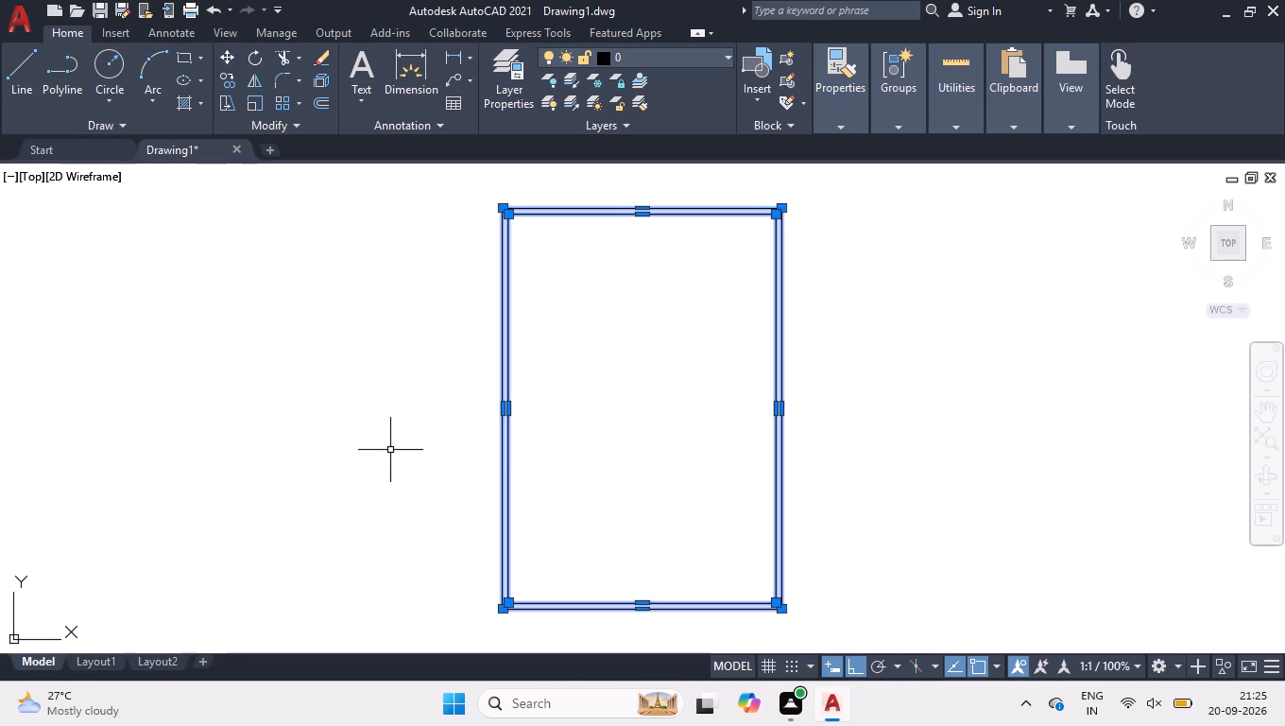
type("EX")
type("PLO")
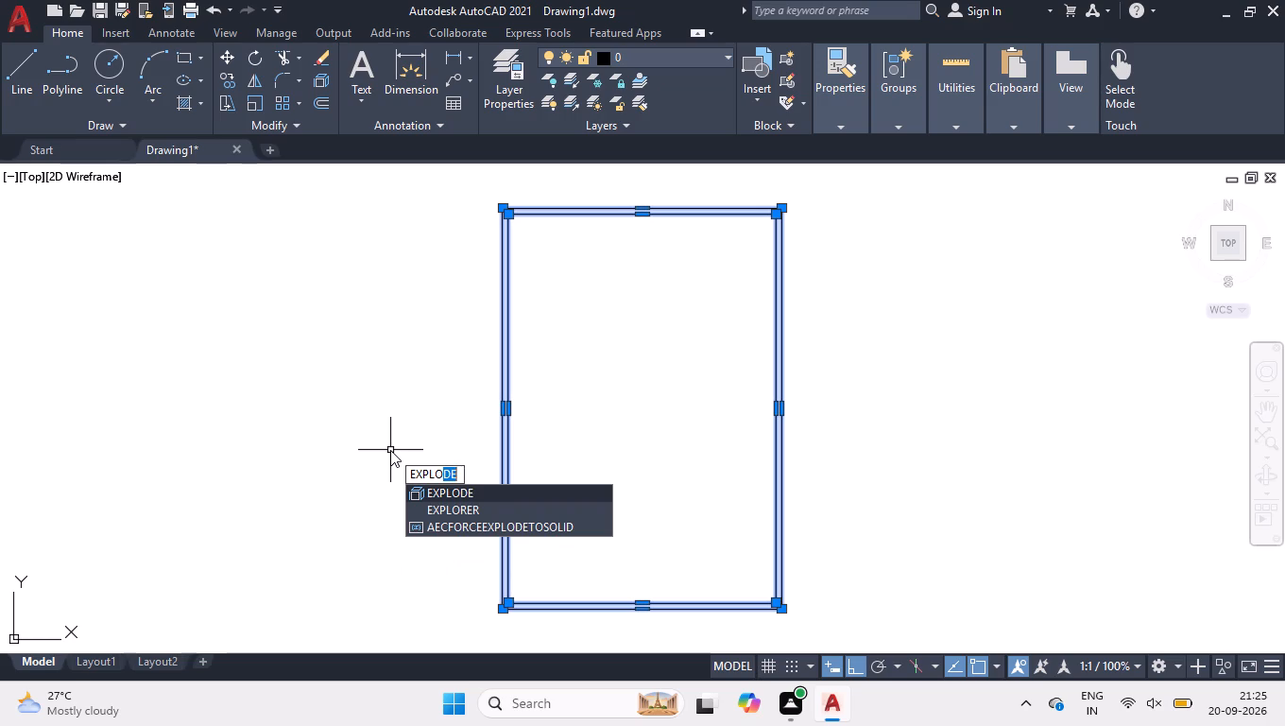
key("Return")
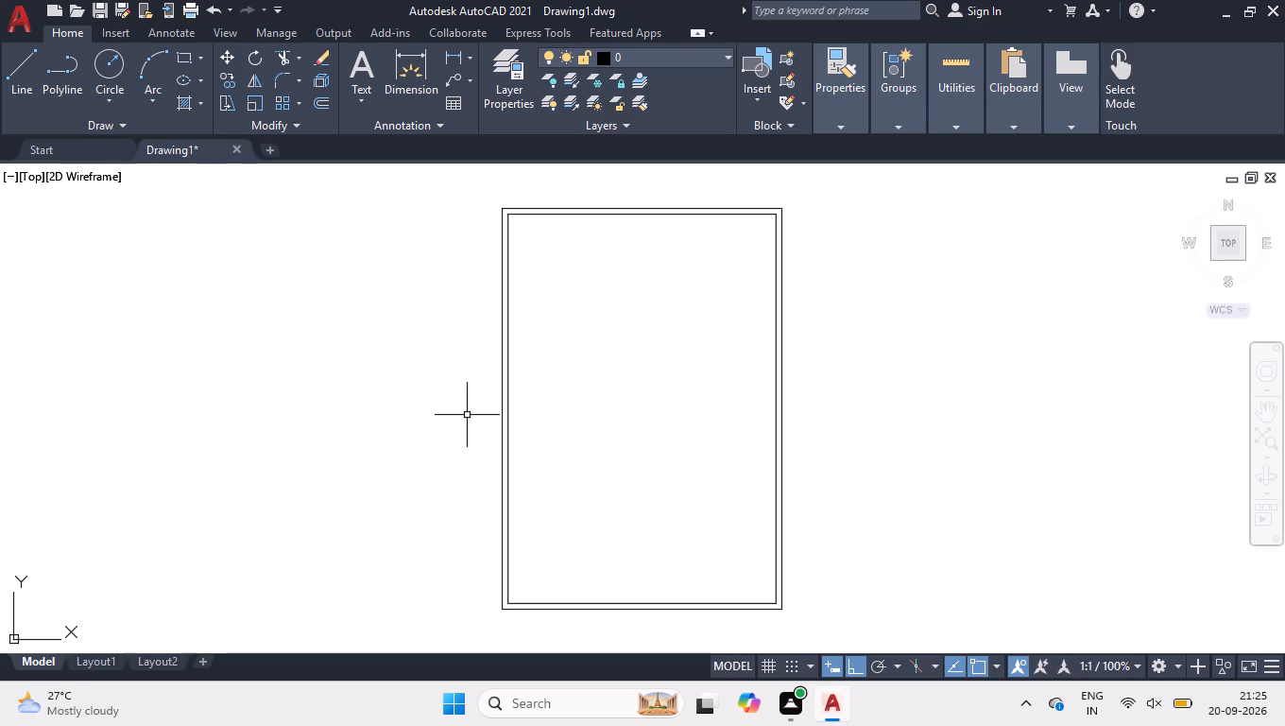
Start a line at the top-left inside corner of the inner rectangle.
key("l")
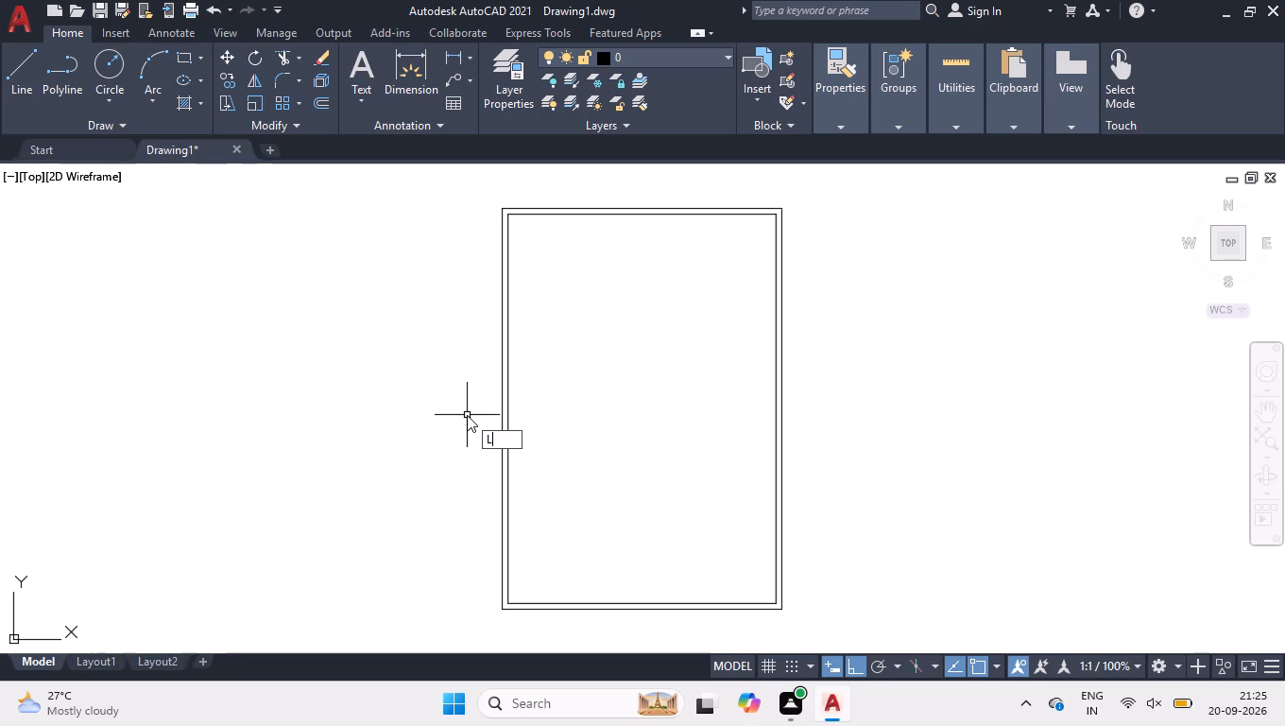
key("Return")
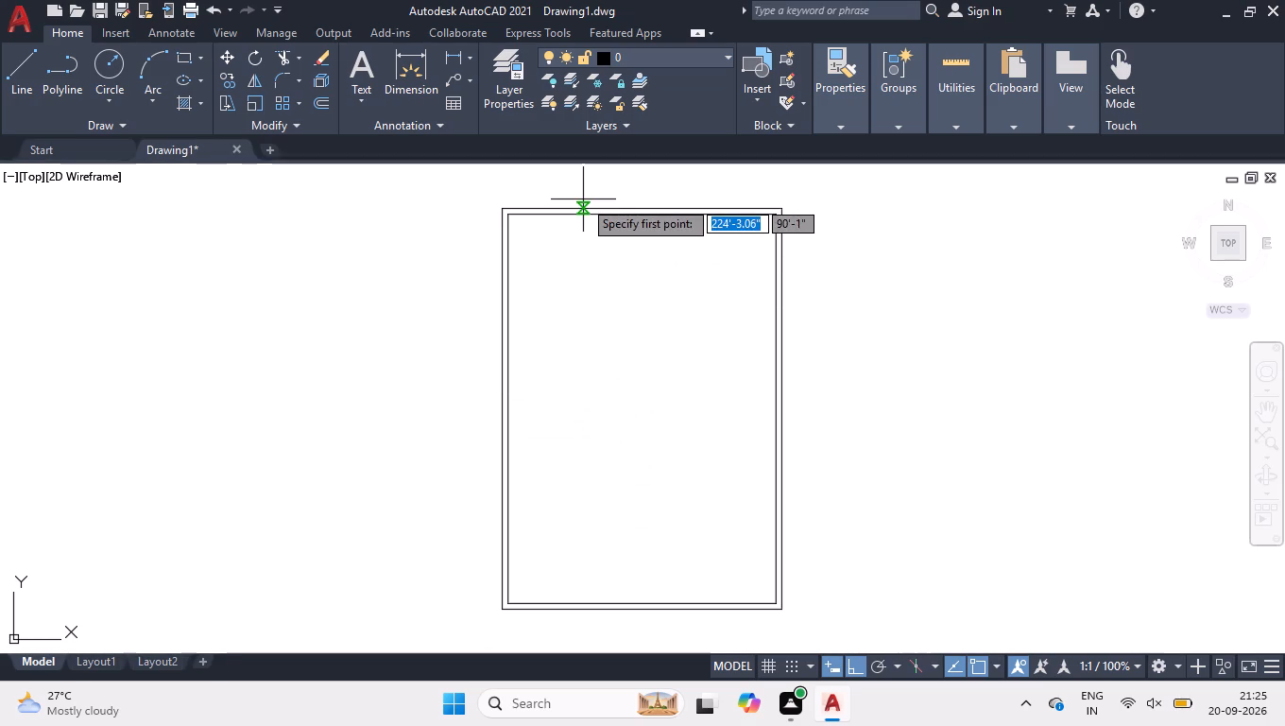
scroll(615, 212, "down", 2)
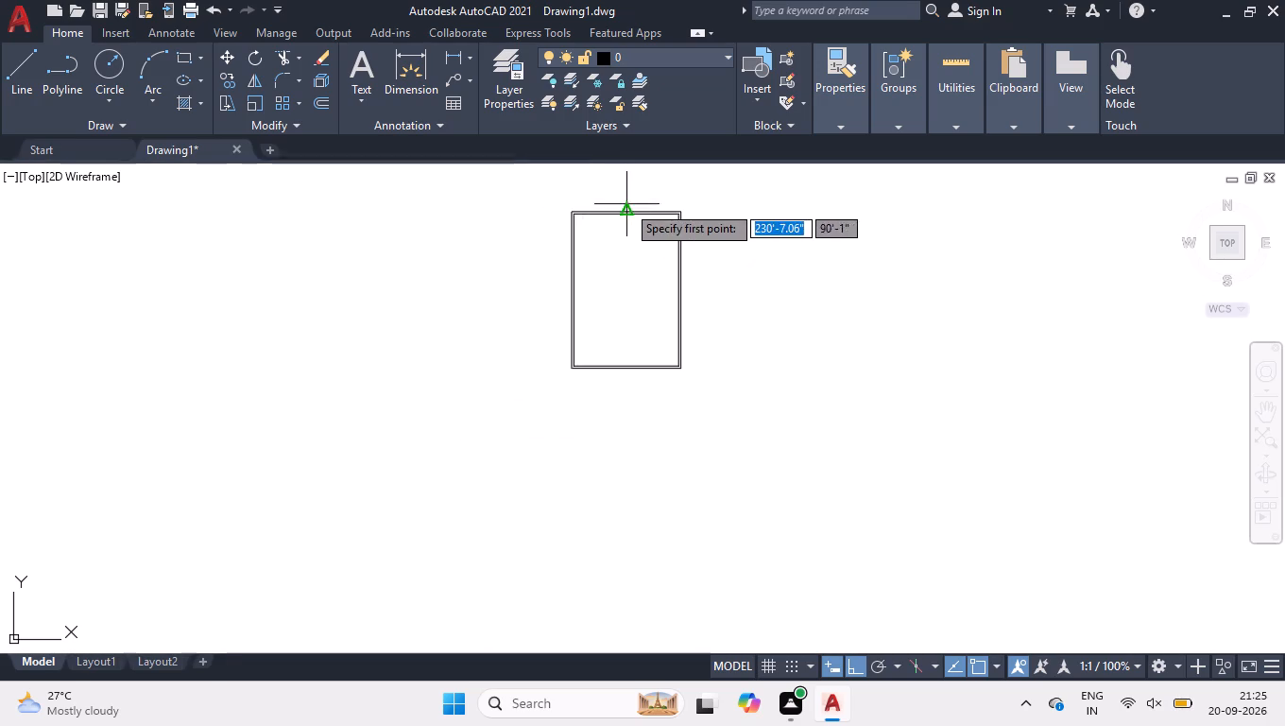
scroll(626, 203, "up", 3)
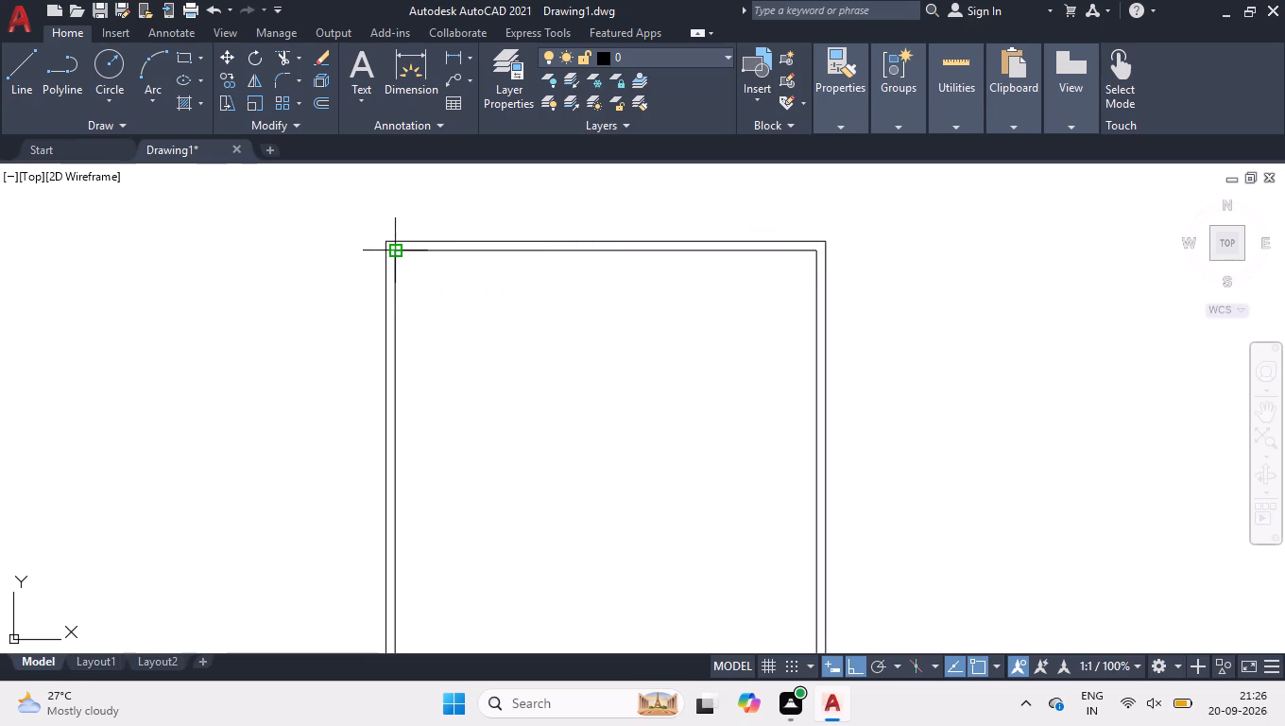
left_click(400, 254)
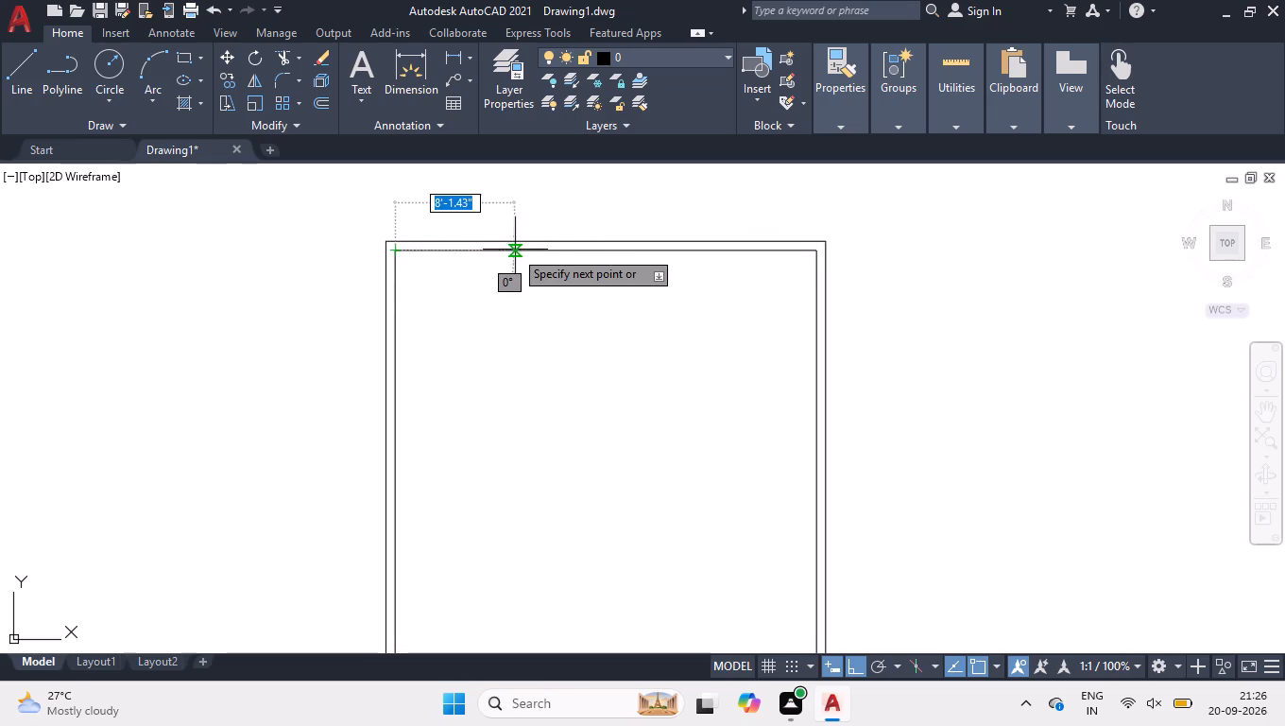
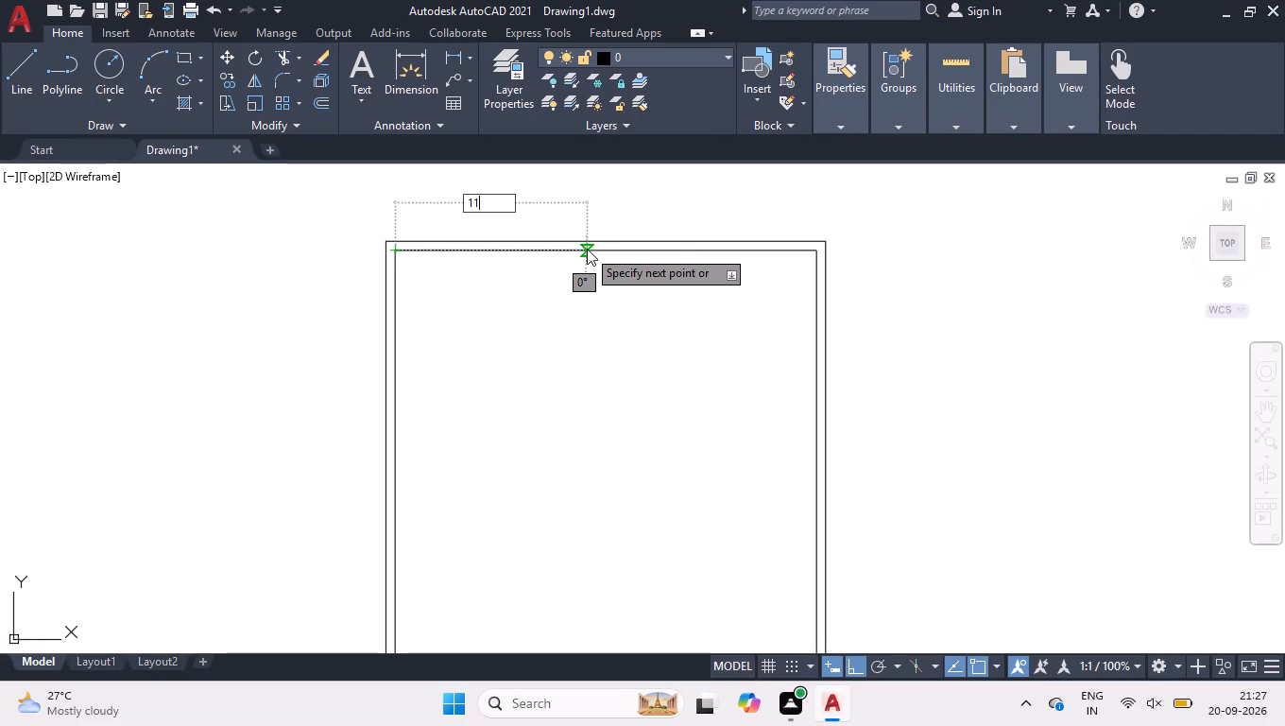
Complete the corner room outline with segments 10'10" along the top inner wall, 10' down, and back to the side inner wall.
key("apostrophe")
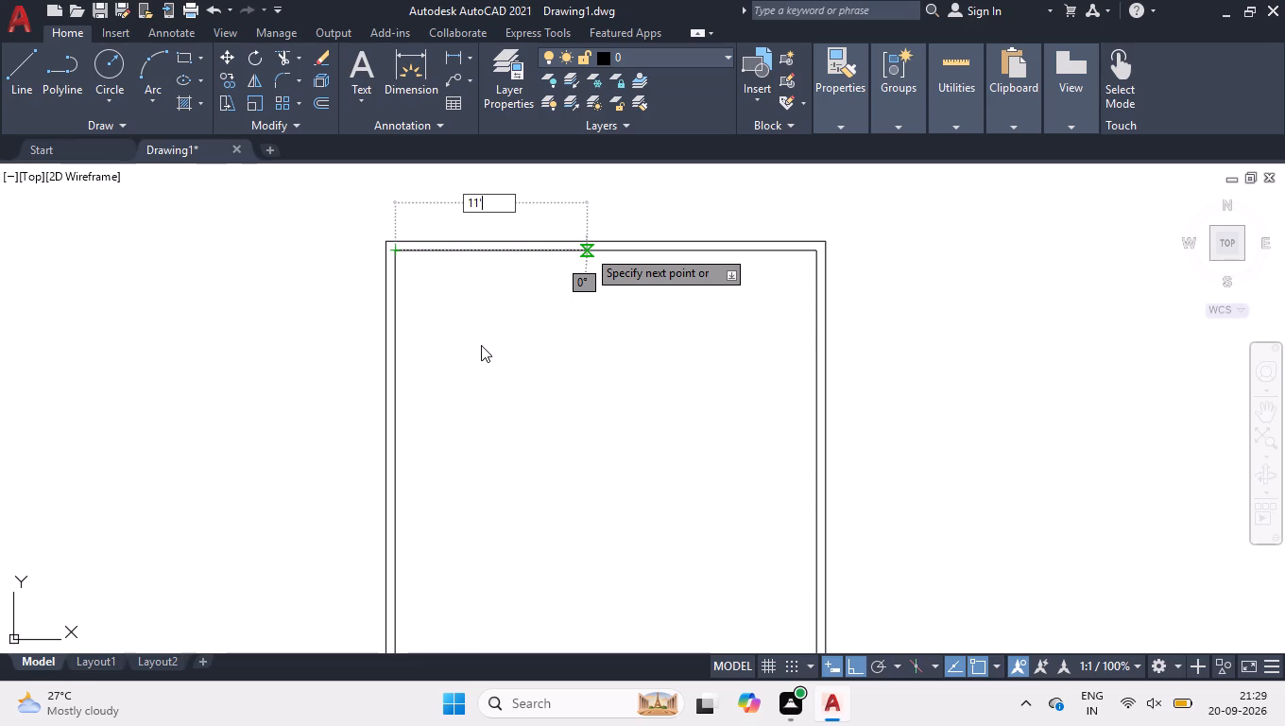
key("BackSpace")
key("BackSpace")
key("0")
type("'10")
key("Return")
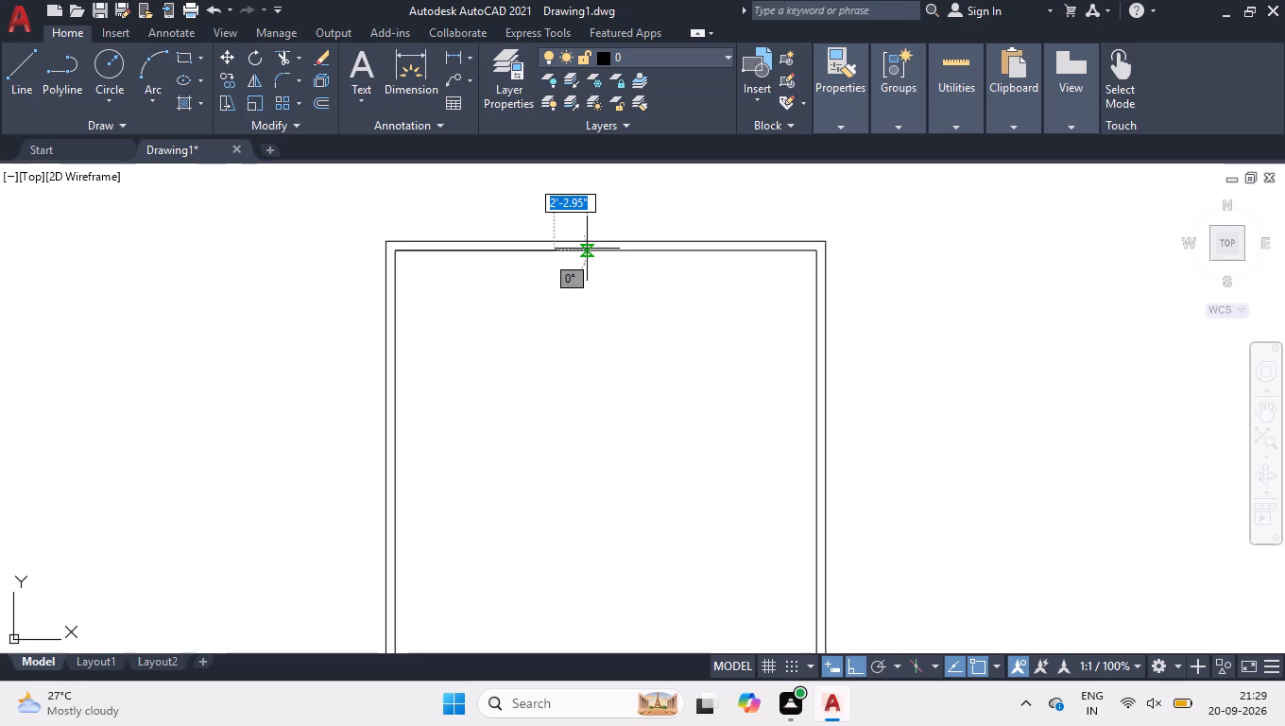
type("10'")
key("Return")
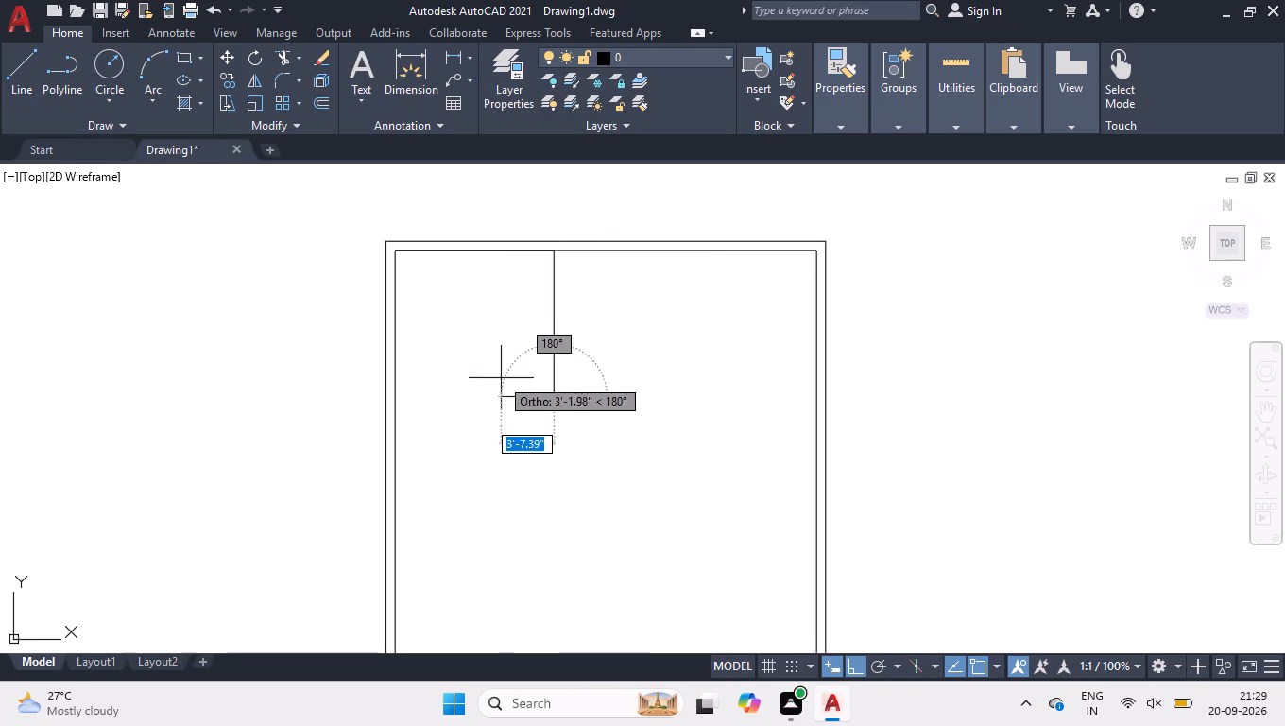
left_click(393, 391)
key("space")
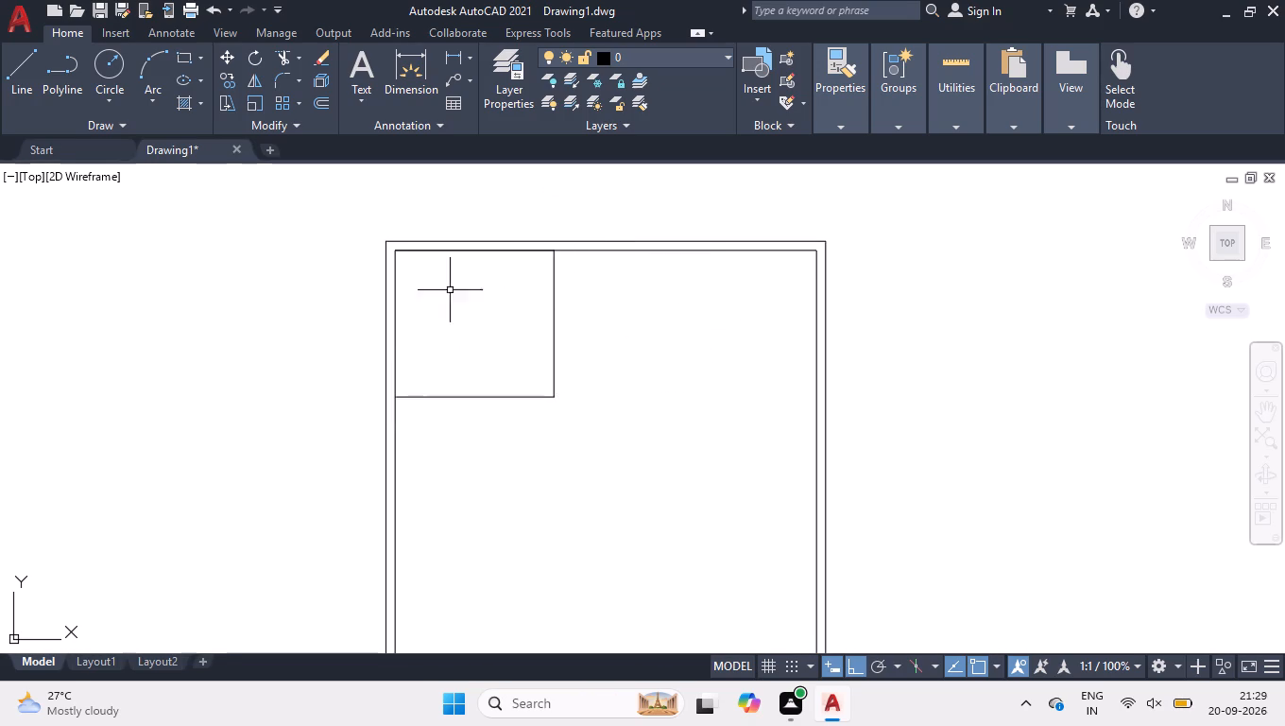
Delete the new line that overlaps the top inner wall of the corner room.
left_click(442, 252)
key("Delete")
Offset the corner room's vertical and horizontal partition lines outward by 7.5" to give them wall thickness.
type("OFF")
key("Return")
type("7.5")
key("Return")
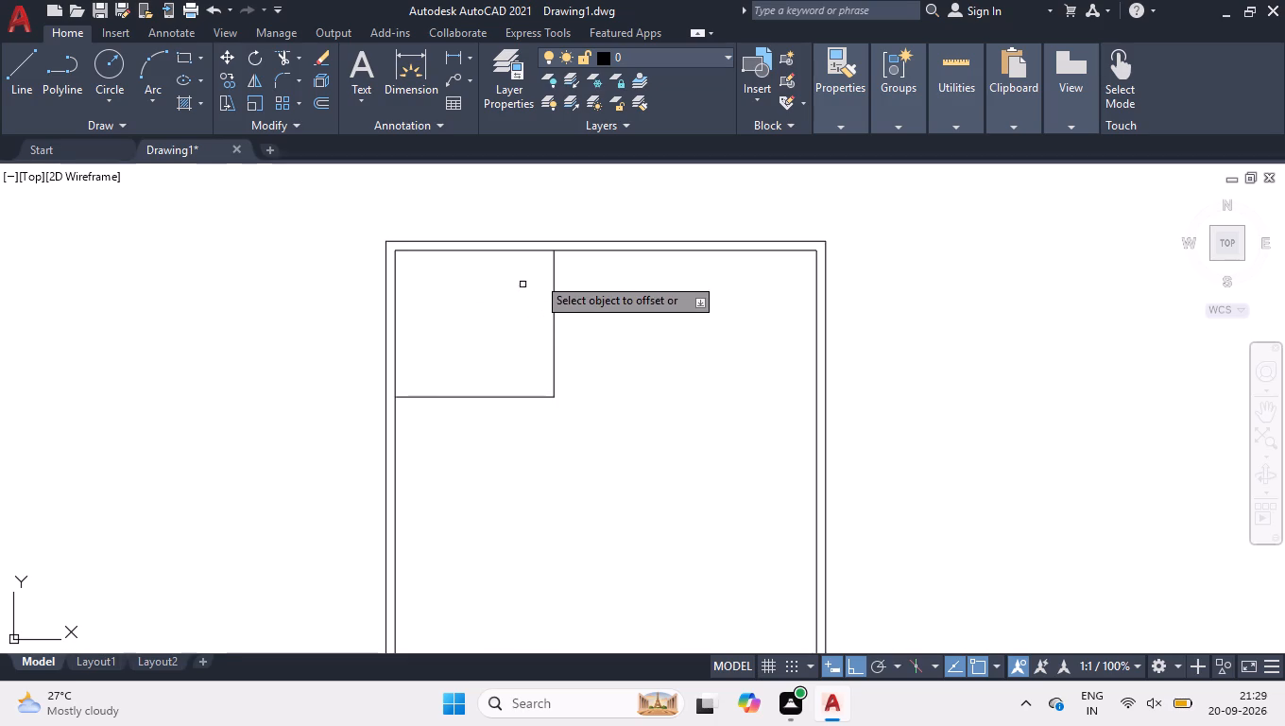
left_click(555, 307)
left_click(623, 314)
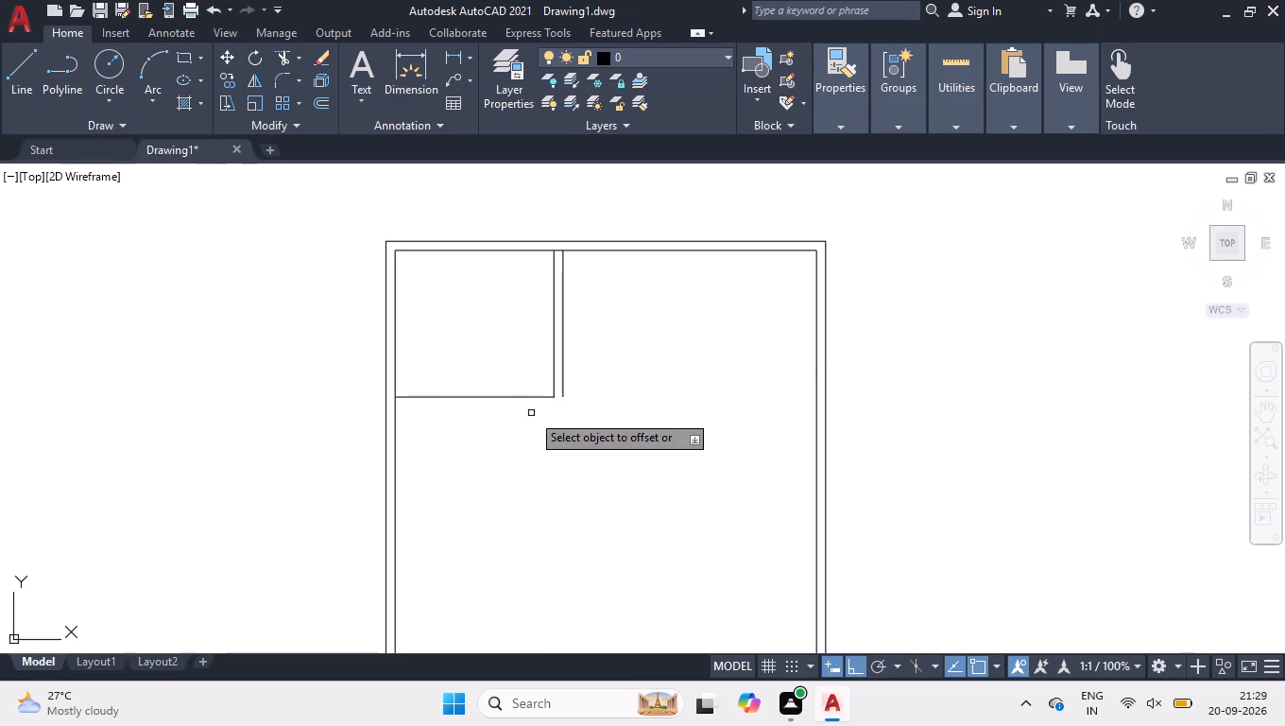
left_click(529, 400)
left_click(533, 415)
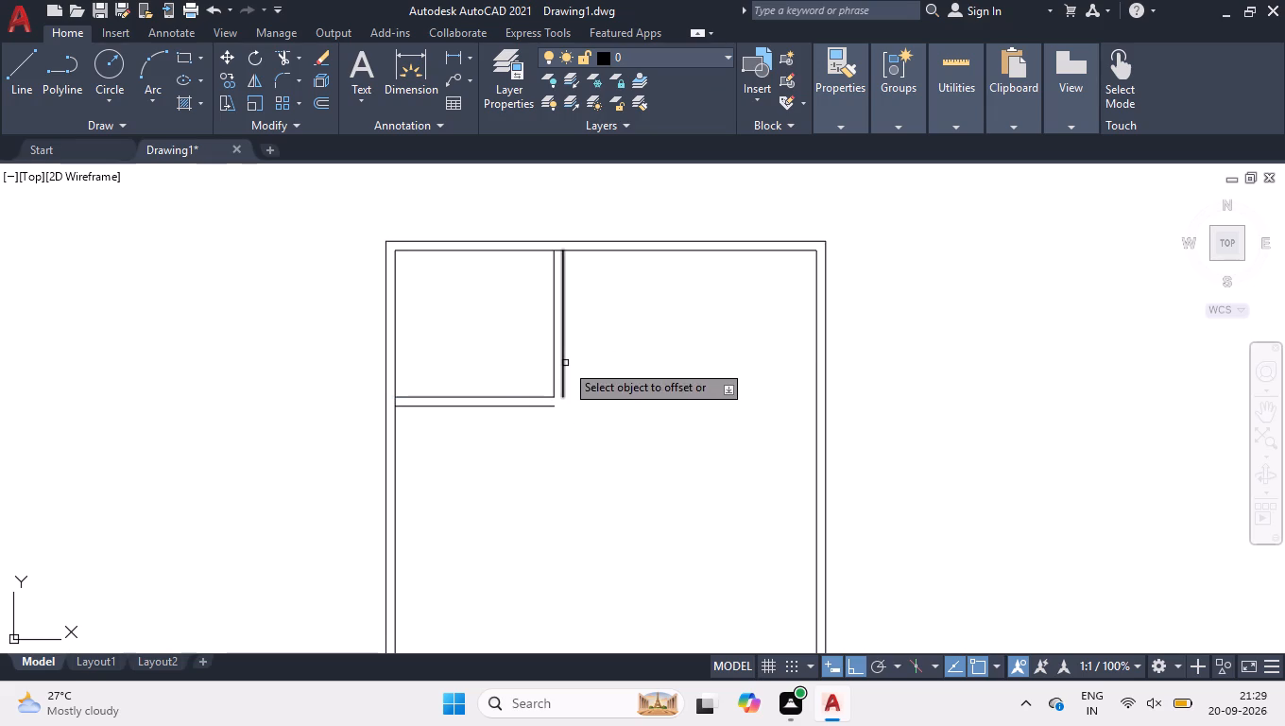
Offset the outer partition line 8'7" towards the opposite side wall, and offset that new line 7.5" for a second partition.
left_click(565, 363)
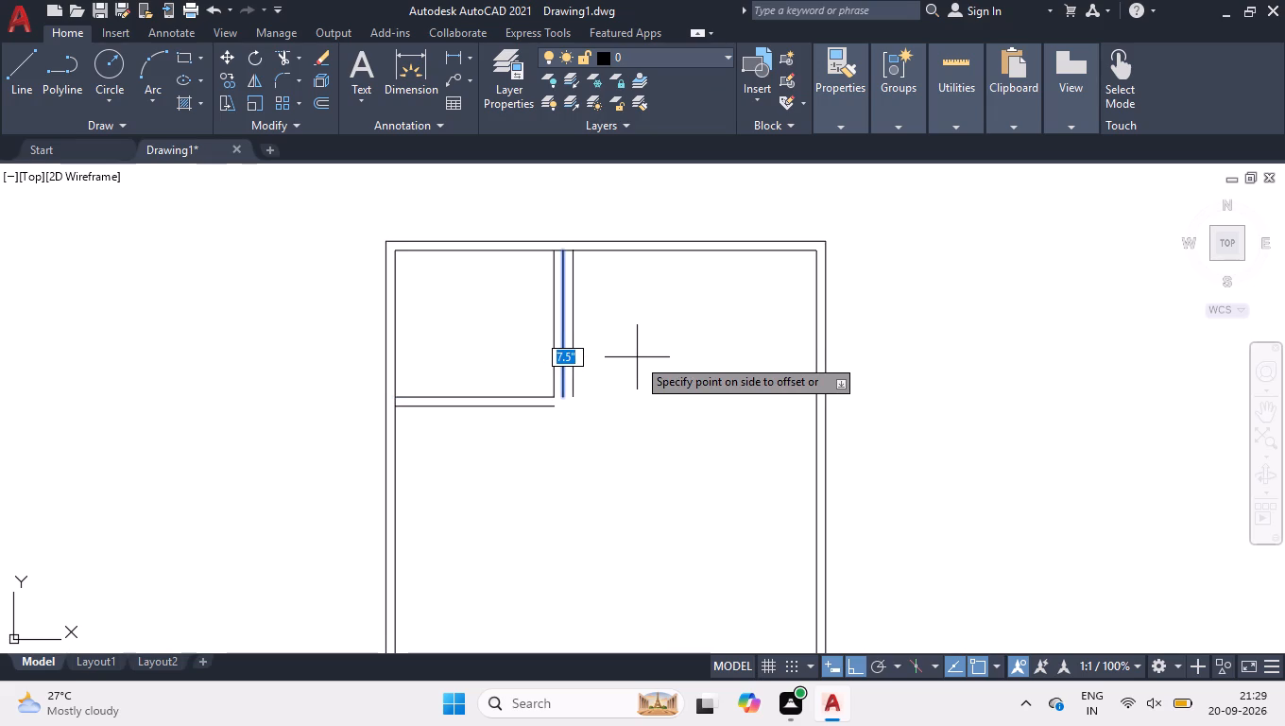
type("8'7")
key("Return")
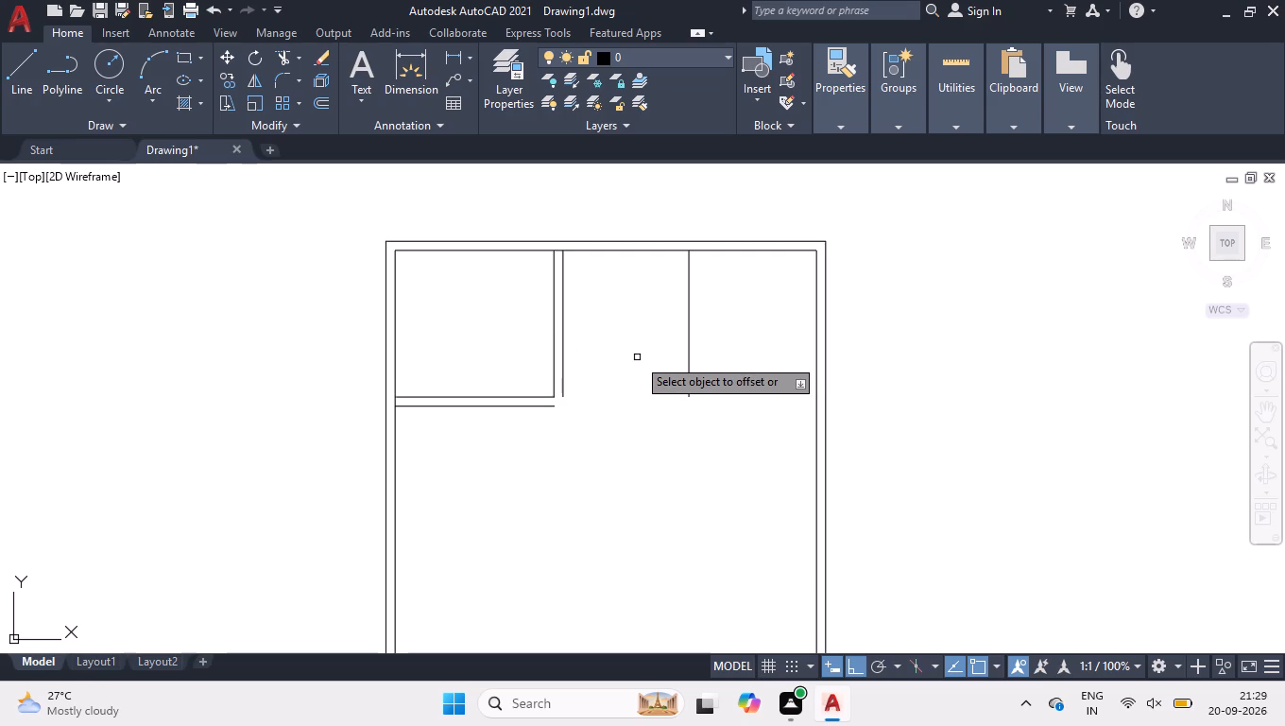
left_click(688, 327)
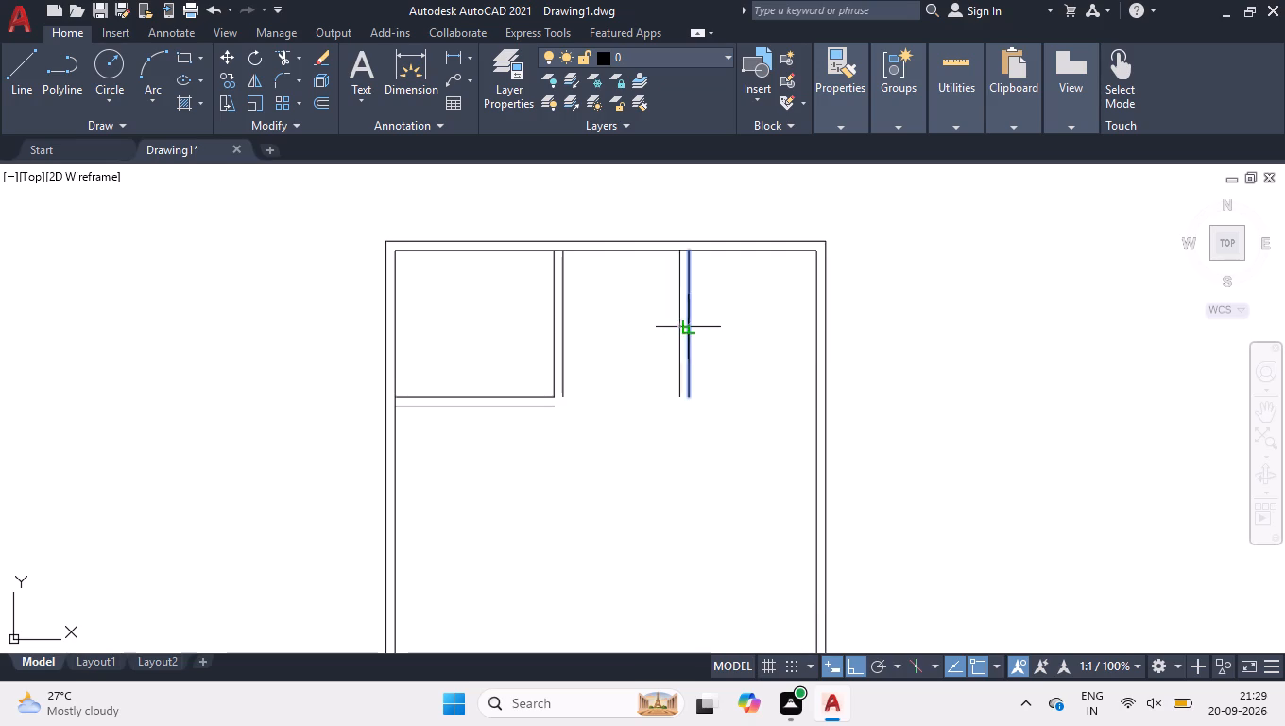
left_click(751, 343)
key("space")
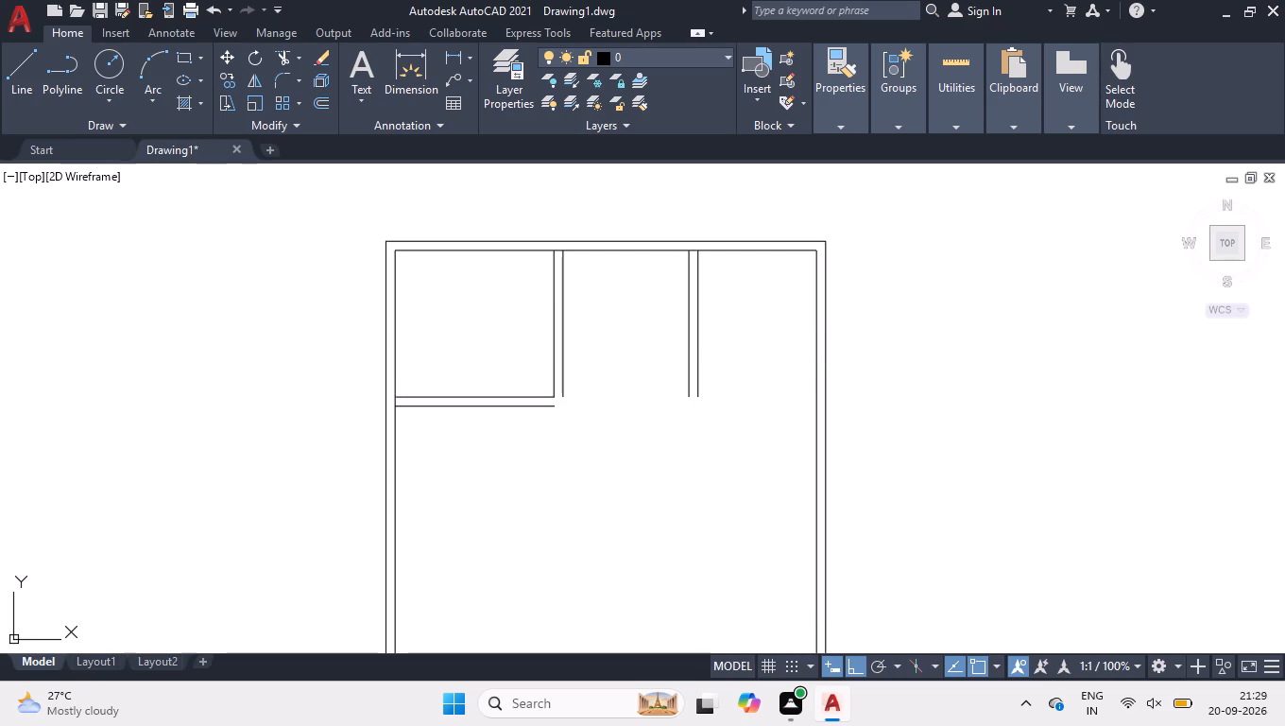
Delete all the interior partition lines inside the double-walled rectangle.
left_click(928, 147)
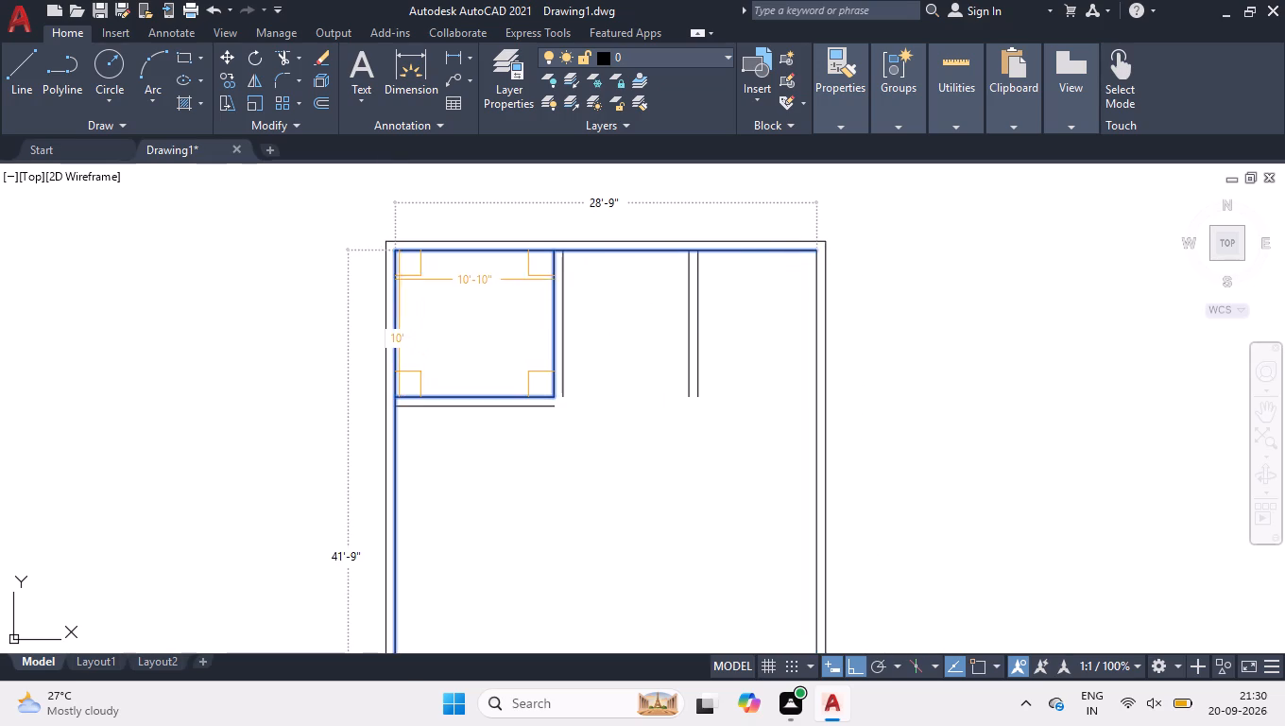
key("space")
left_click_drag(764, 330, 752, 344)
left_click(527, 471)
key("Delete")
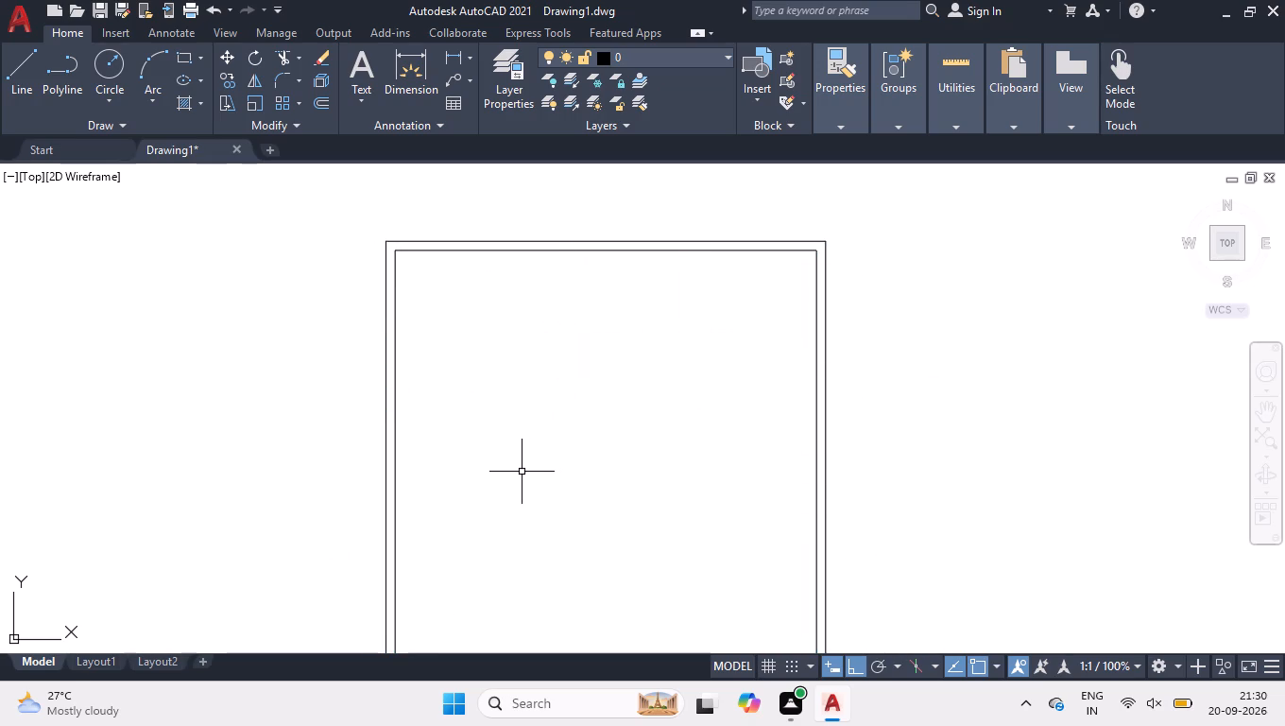
Delete the four lines of the inner rectangle, leaving only the outer outline.
left_click(537, 251)
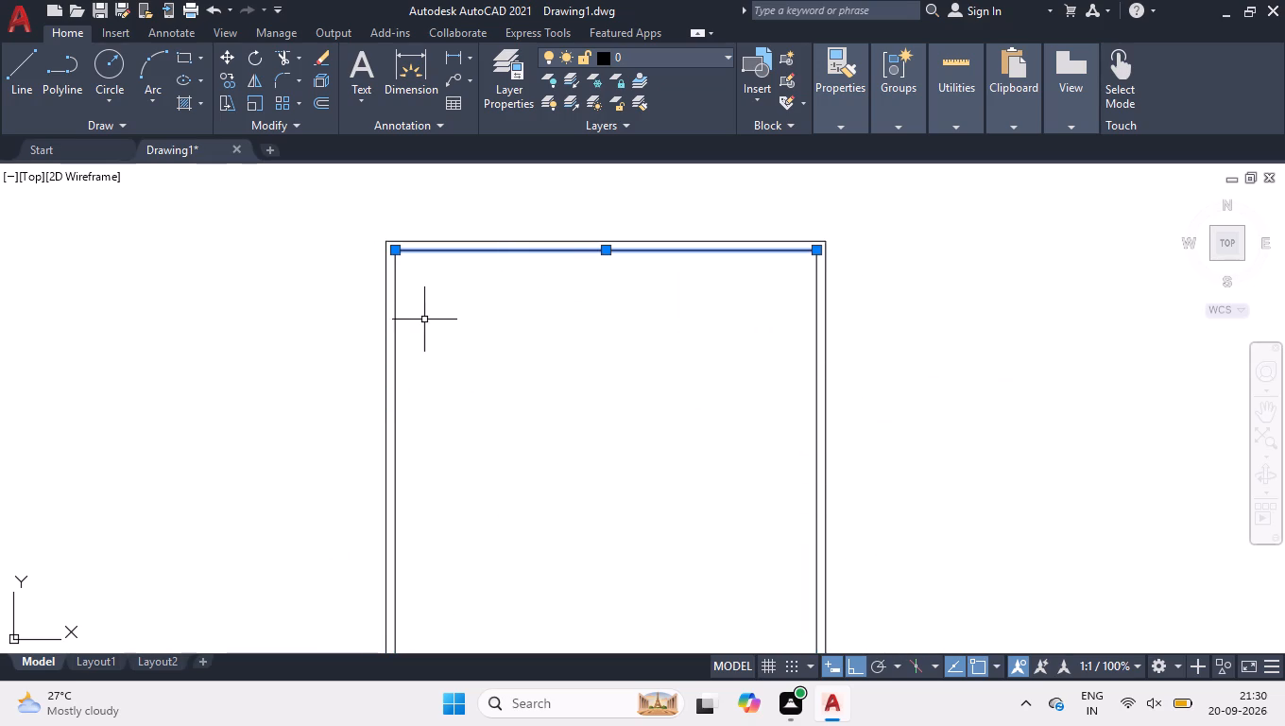
left_click(397, 325)
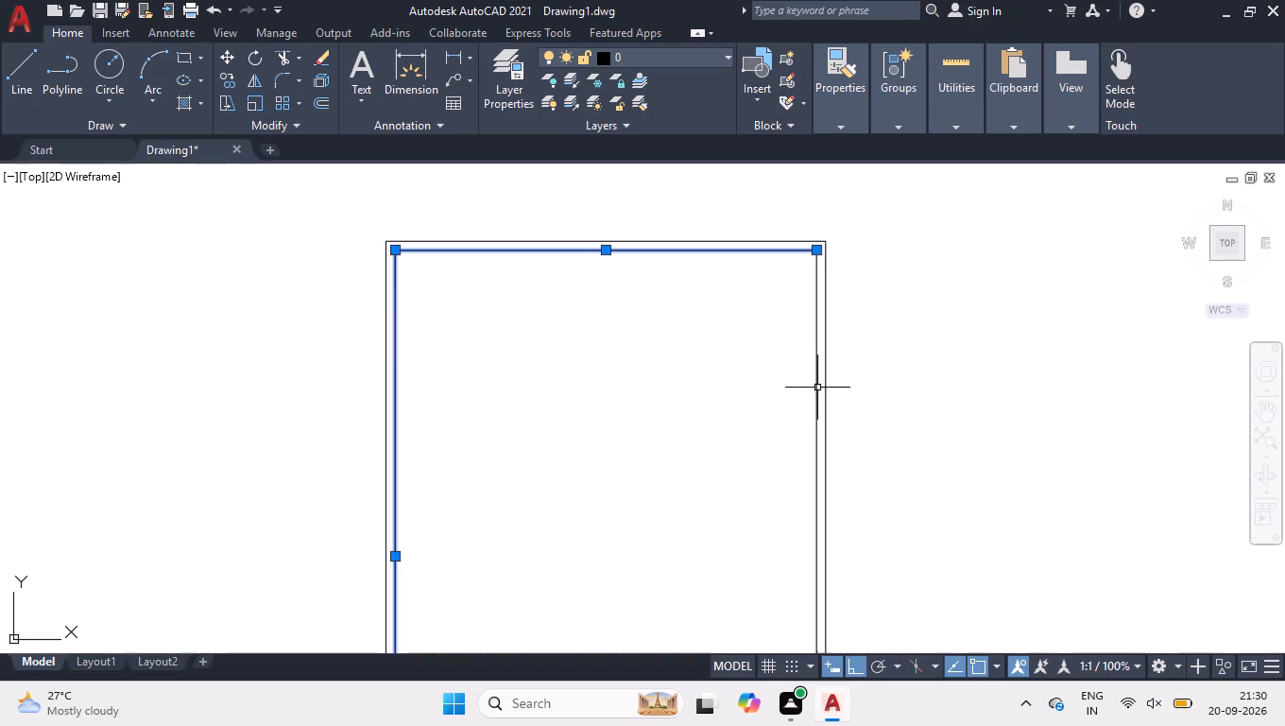
left_click(817, 388)
key("Delete")
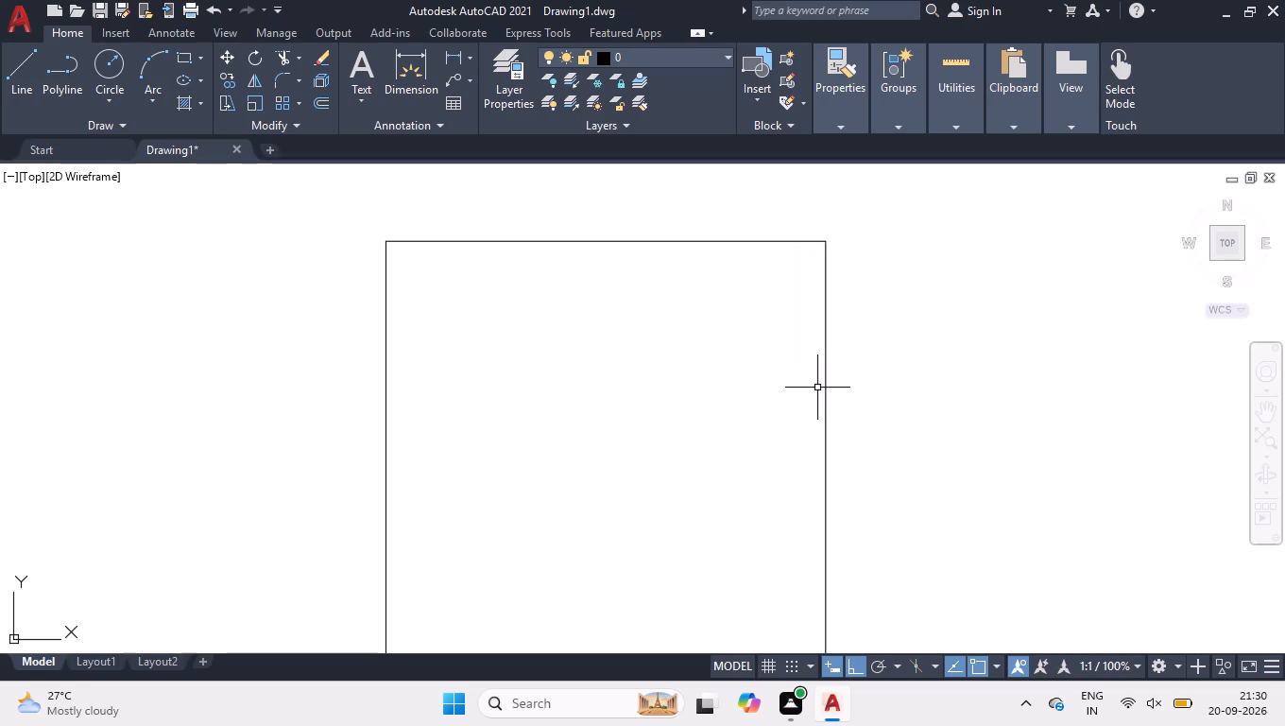
scroll(785, 369, "down", 2)
scroll(723, 548, "up", 2)
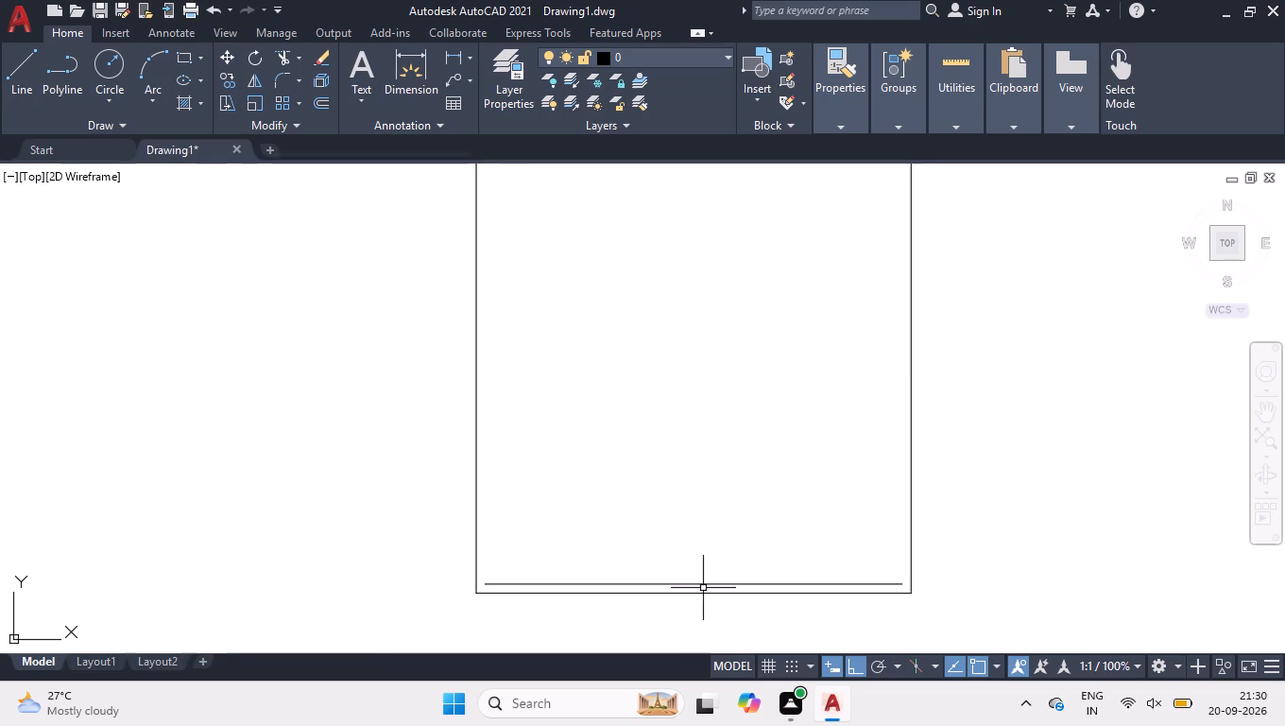
left_click_drag(703, 588, 699, 574)
left_click(694, 562)
key("Delete")
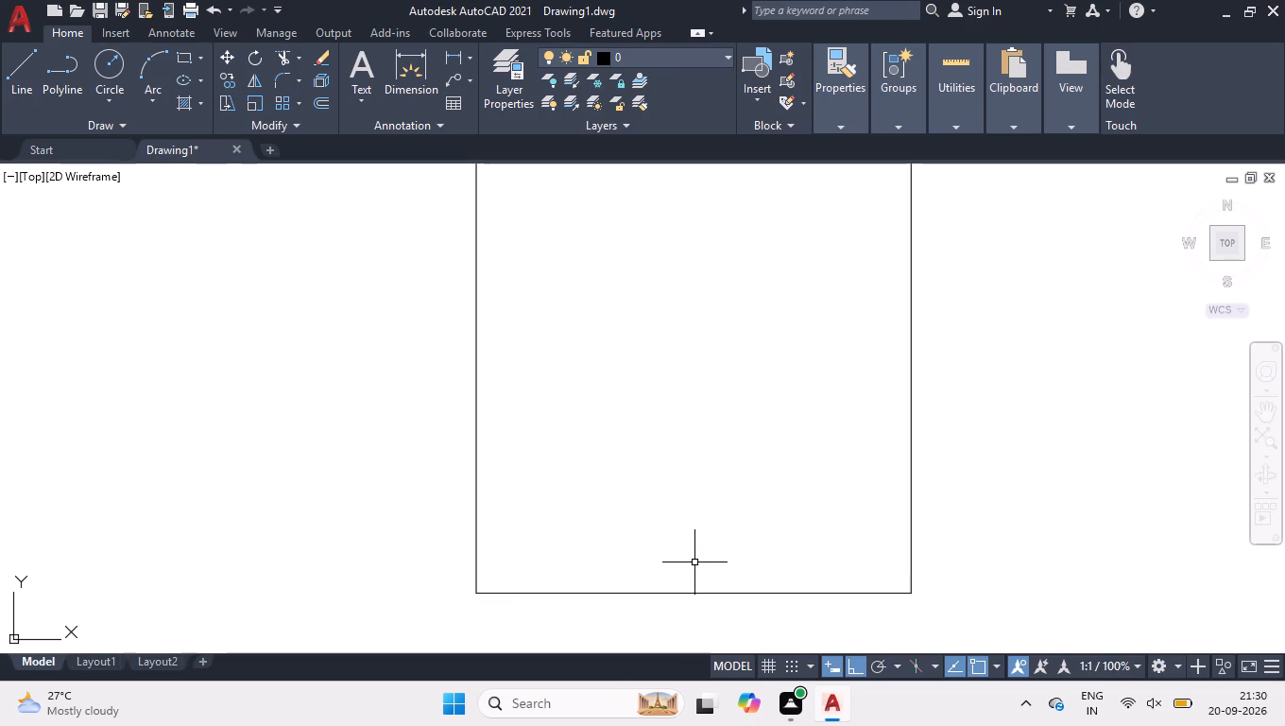
Join the four lines of the outer rectangle into a single polyline.
scroll(671, 535, "down", 2)
left_click(790, 268)
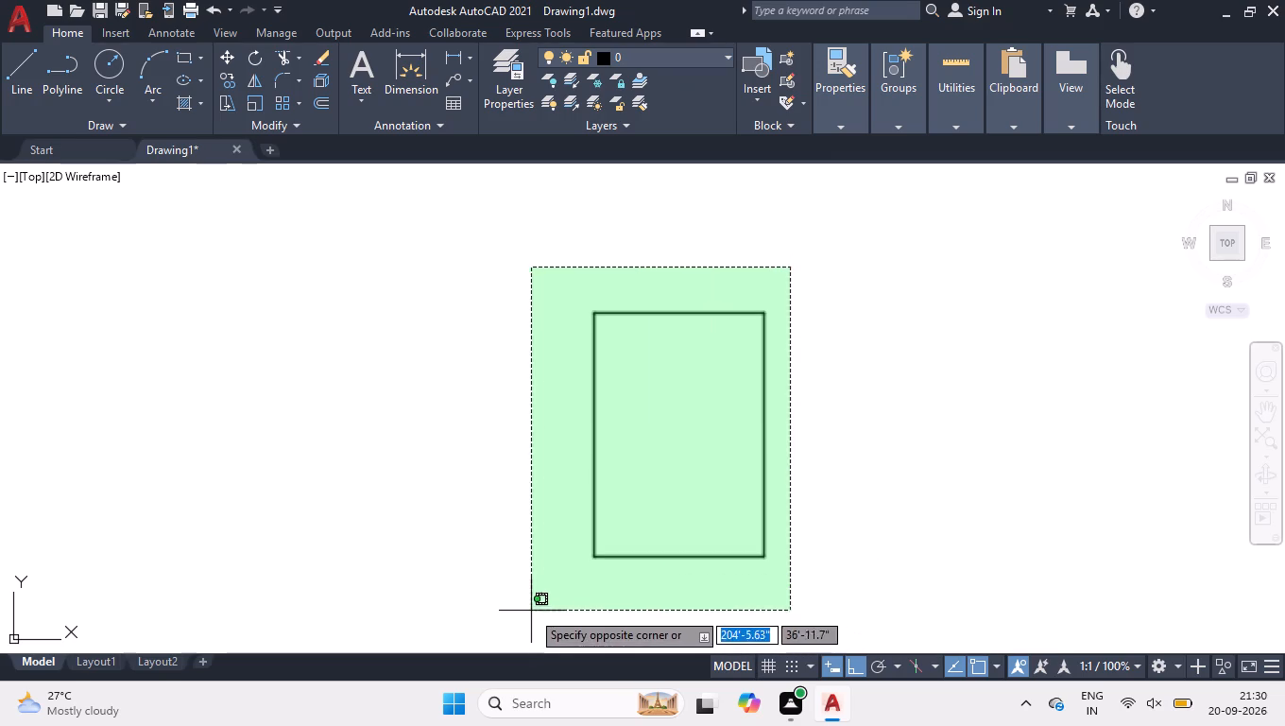
left_click(532, 609)
key("j")
key("Return")
Offset the joined outer rectangle inward by 9" to form the outer walls.
type("OFF")
key("Return")
key("9")
key("Return")
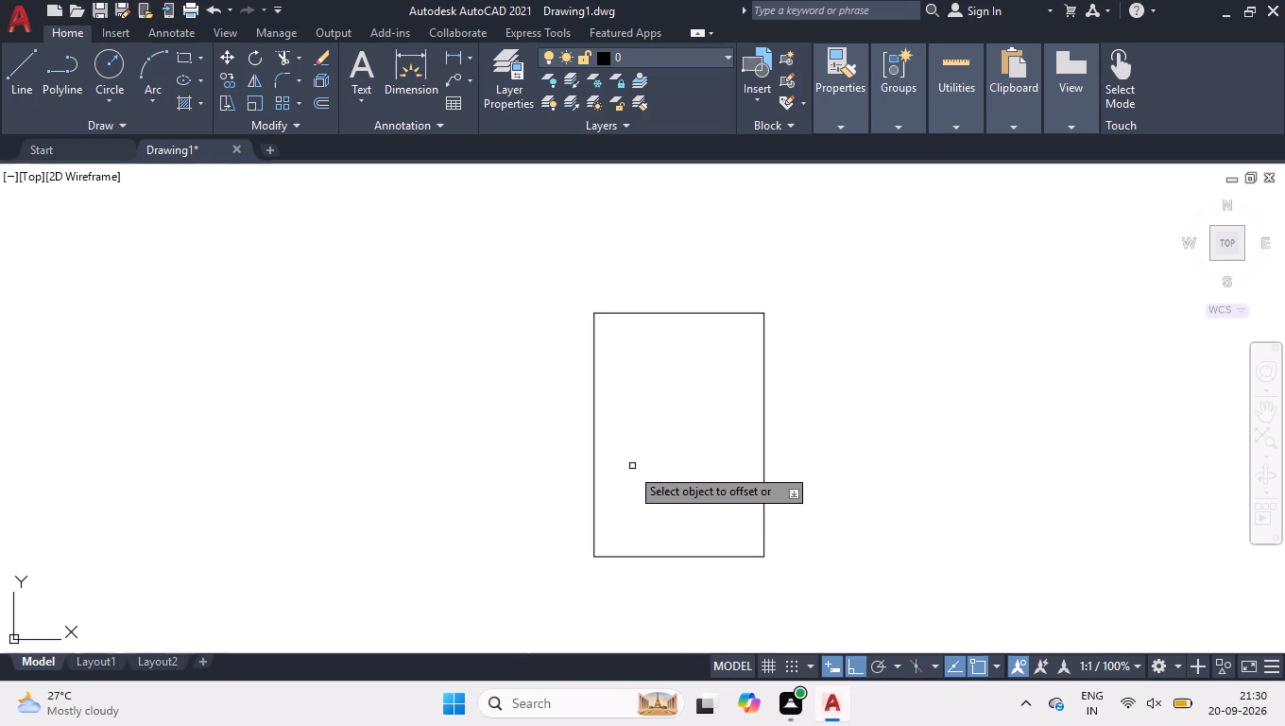
left_click(594, 467)
left_click(672, 489)
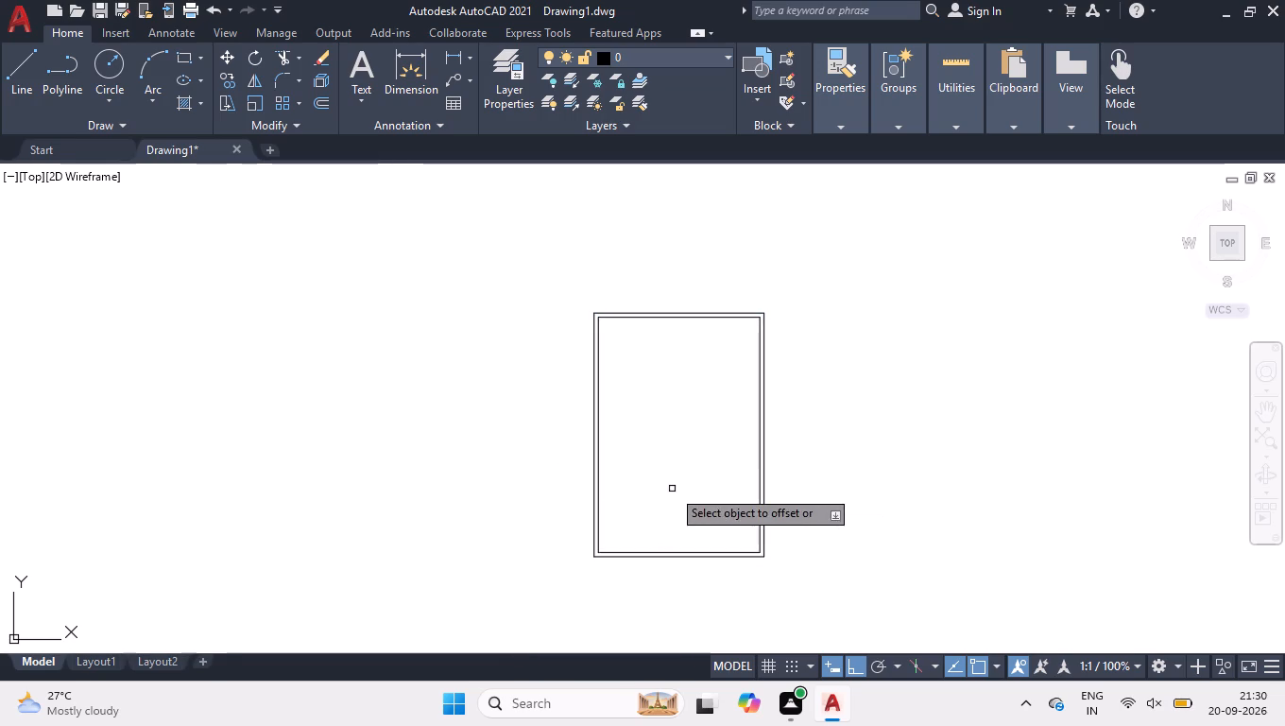
key("space")
Explode both the outer and inner rectangles into separate lines.
left_click(657, 435)
left_click(454, 518)
type("EXPLO")
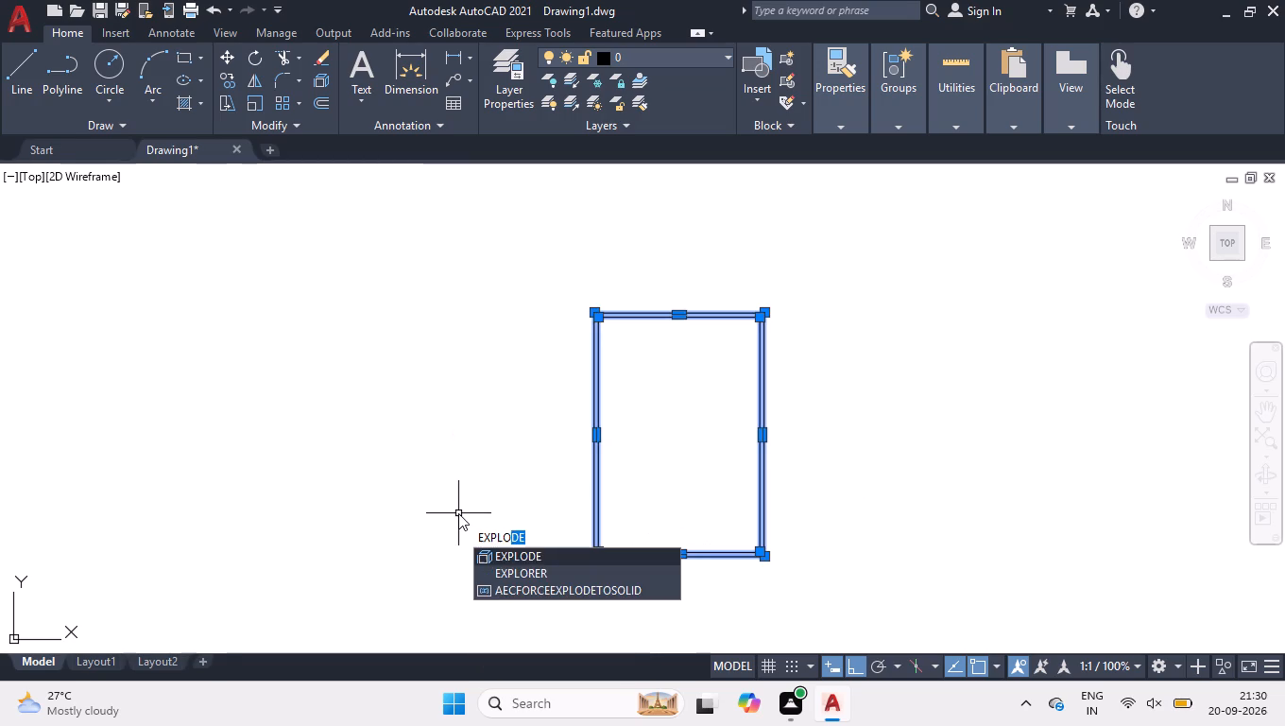
key("Return")
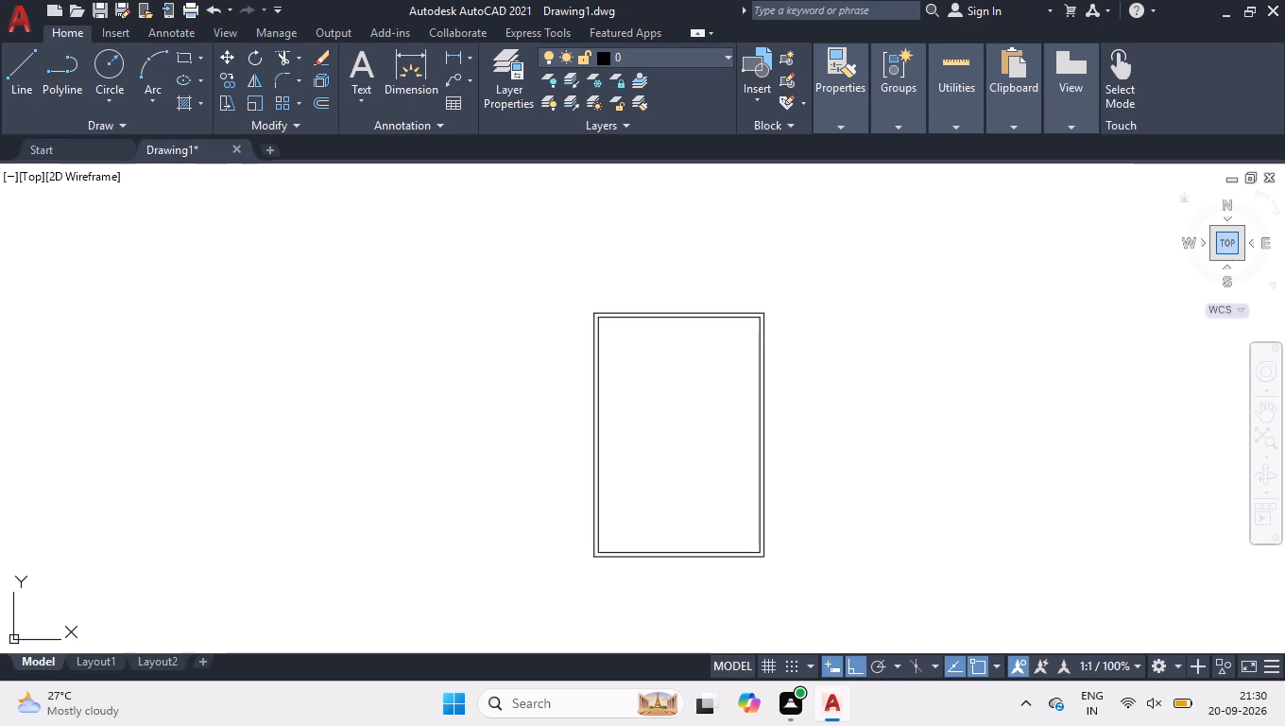
Draw a corner room from the inner rectangle's top-left corner: 10'10" across, 10' down, and back to the side inner wall.
left_click(1232, 244)
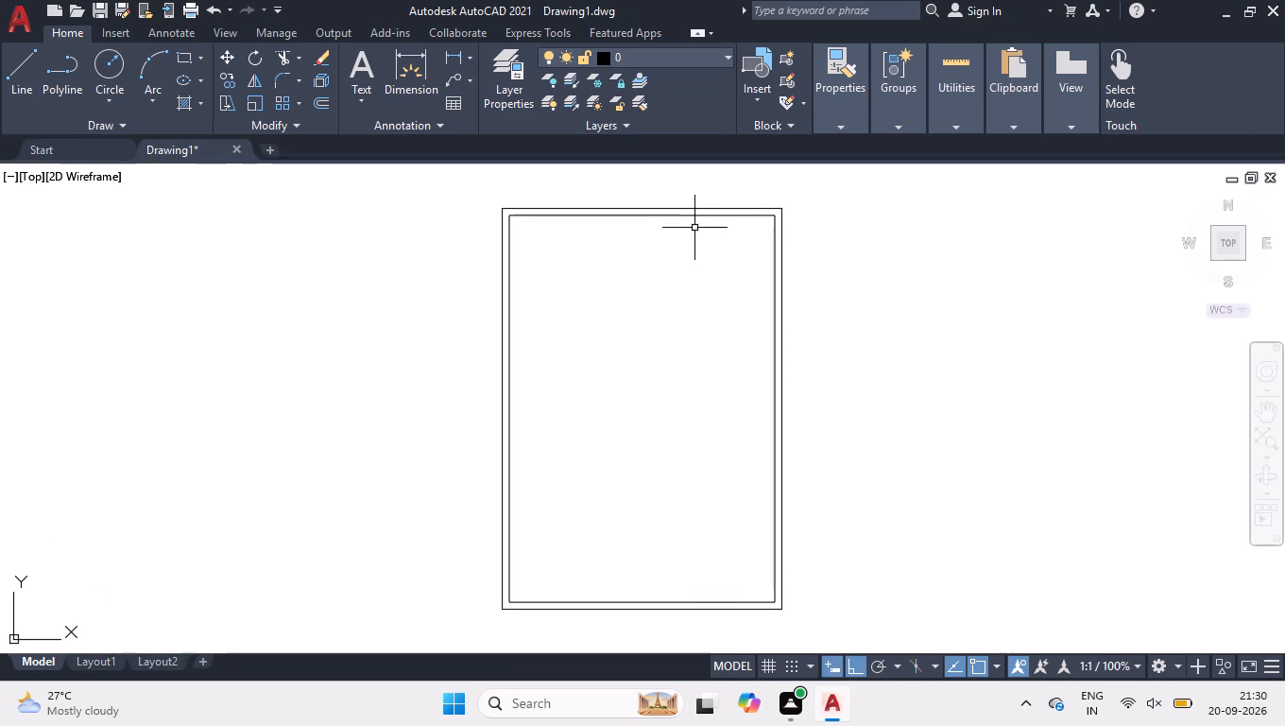
key("l")
key("Return")
left_click(507, 220)
type("10'10")
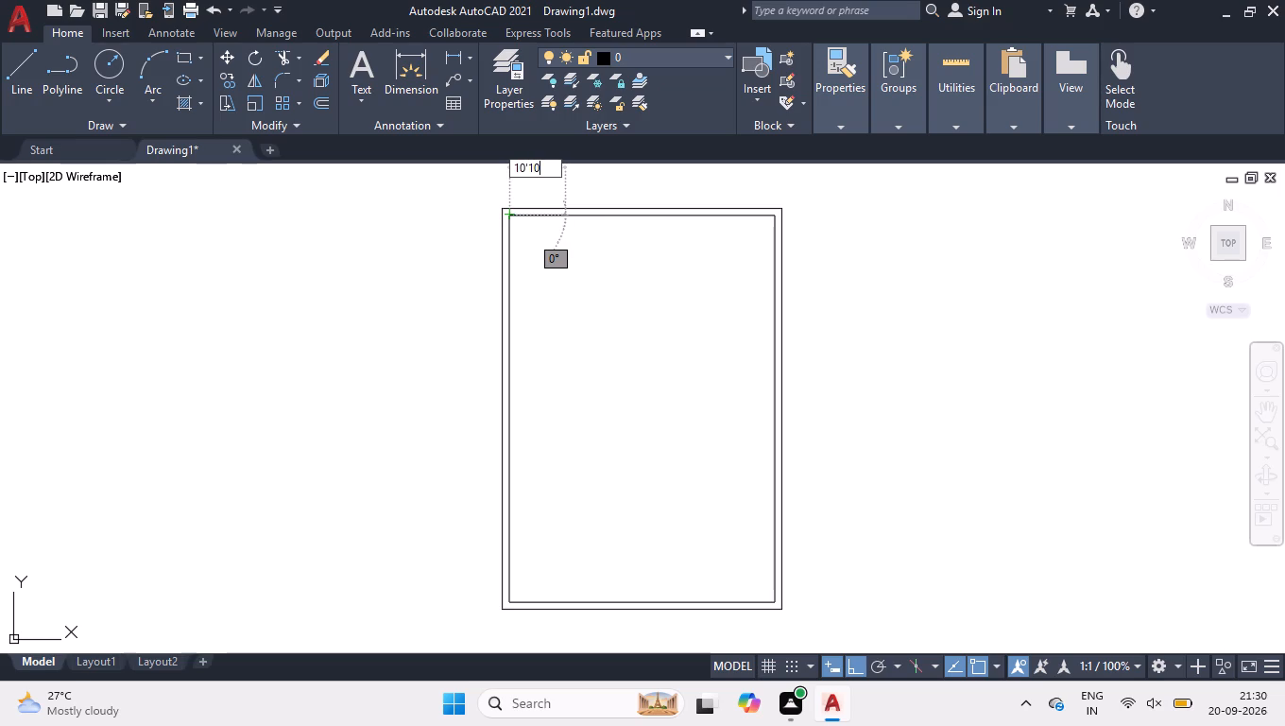
key("Return")
scroll(591, 241, "up", 1)
scroll(620, 306, "down", 1)
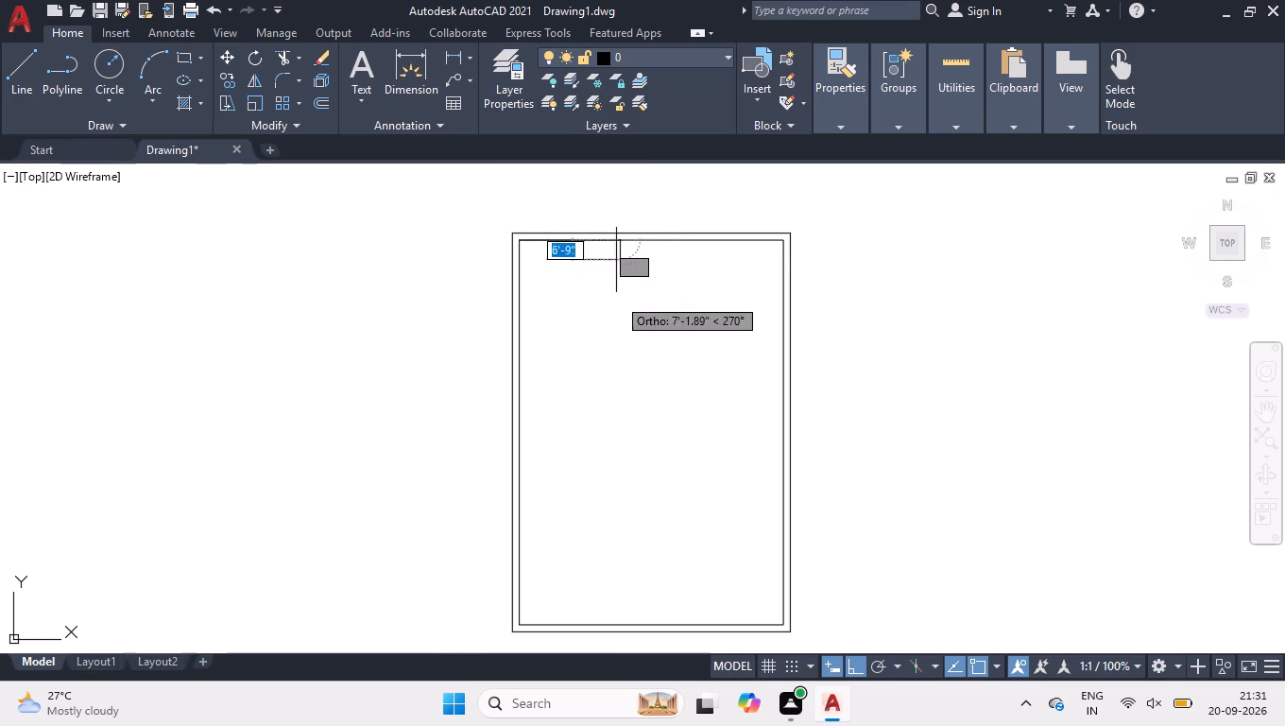
scroll(622, 225, "up", 2)
type("10'")
key("Return")
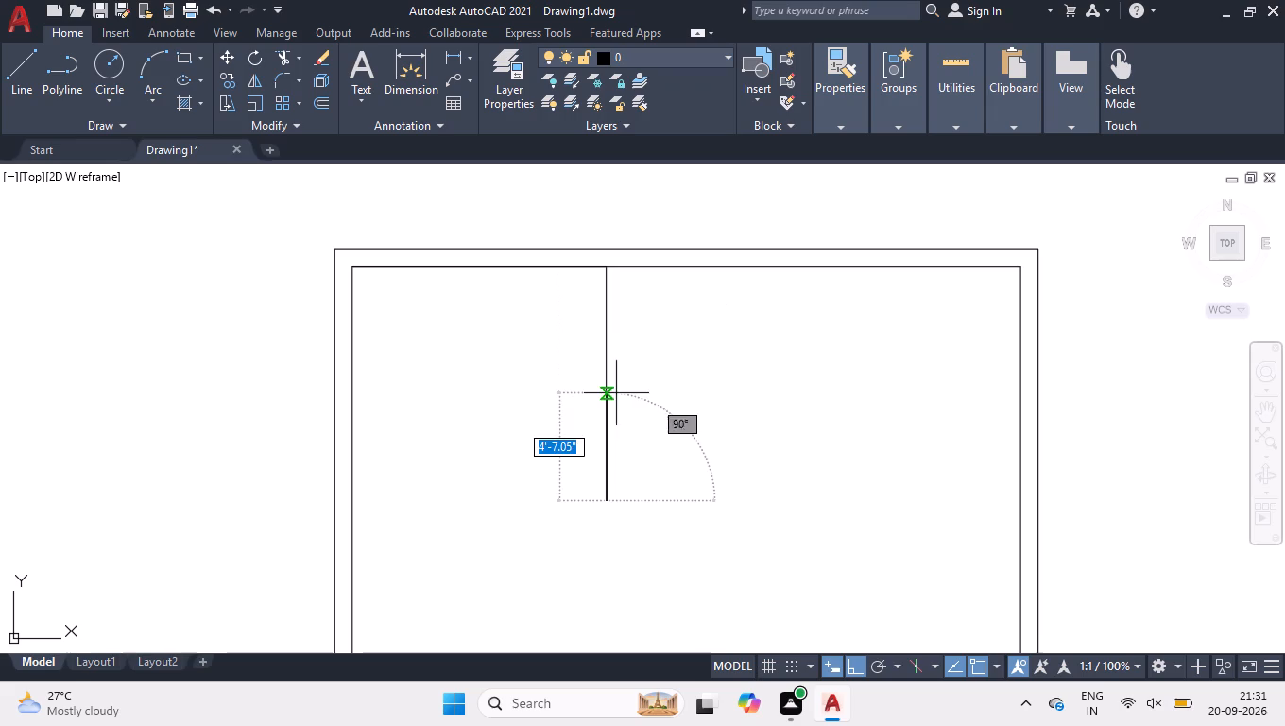
left_click(352, 505)
key("space")
Move the 10'10" line overlapping the top inner wall straight down by 10'7.5", below the room's bottom line.
left_click(538, 268)
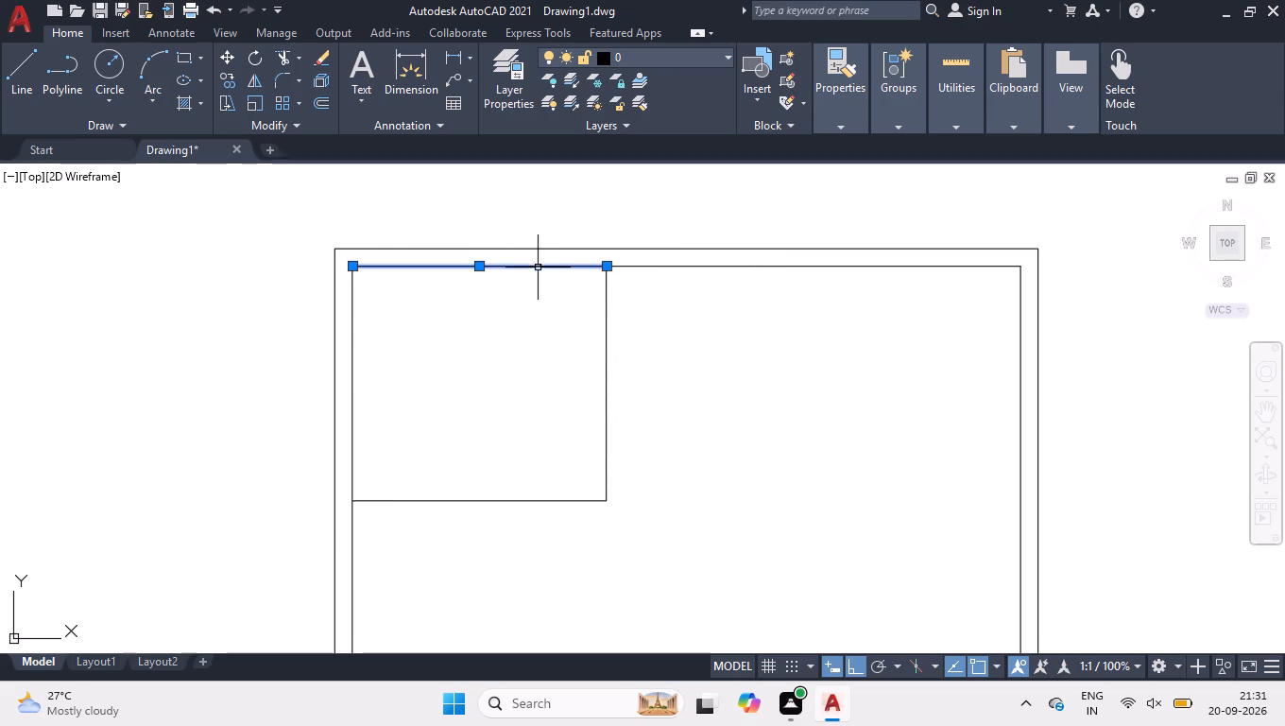
left_click(476, 267)
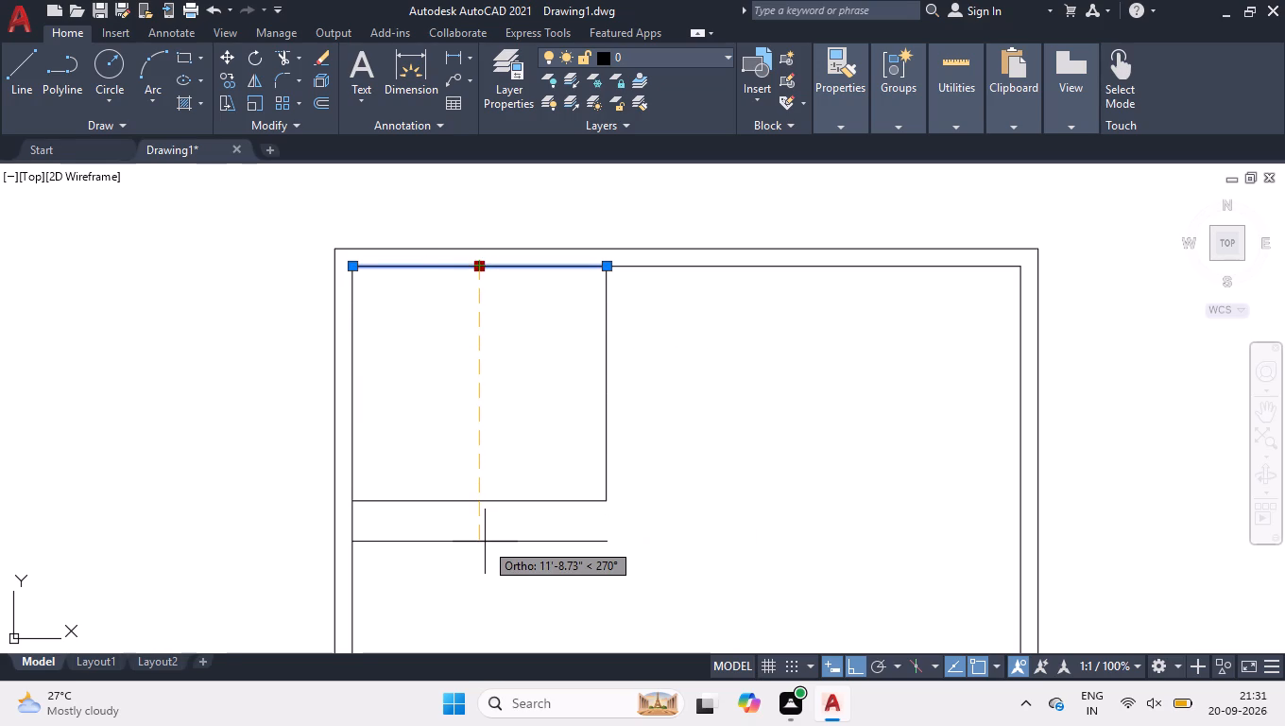
type("10'")
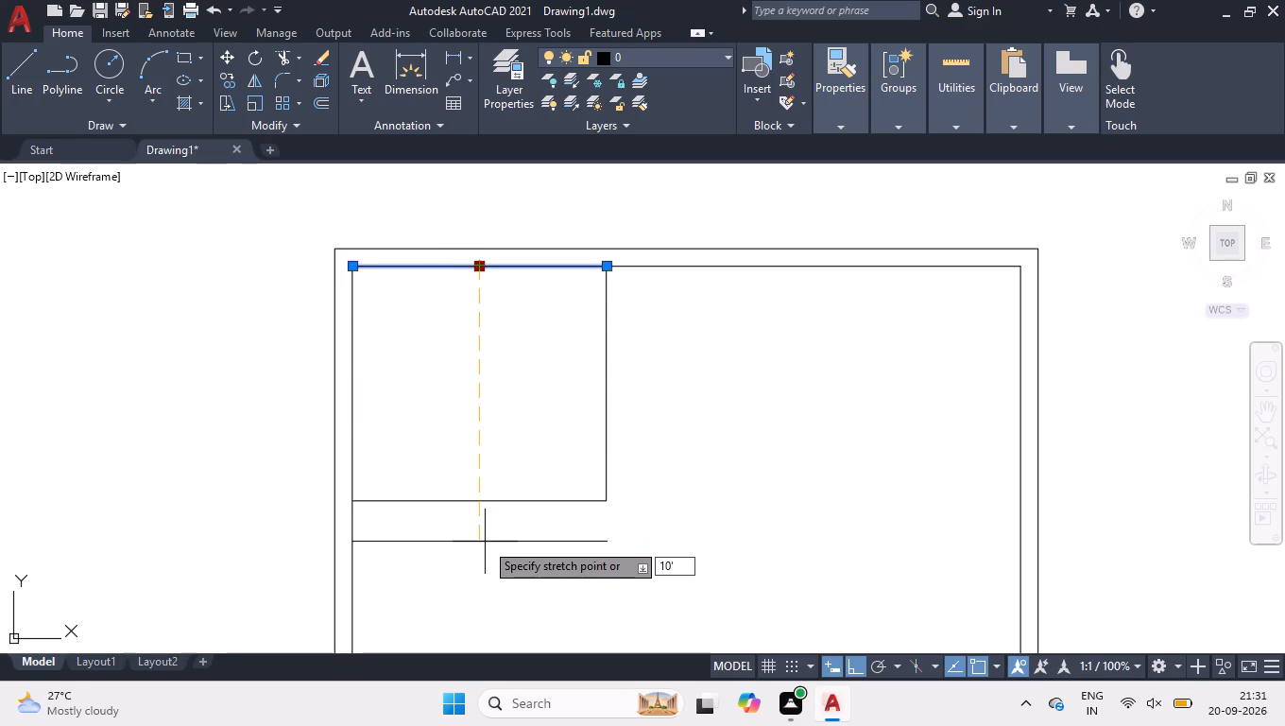
type("7.5")
key("Return")
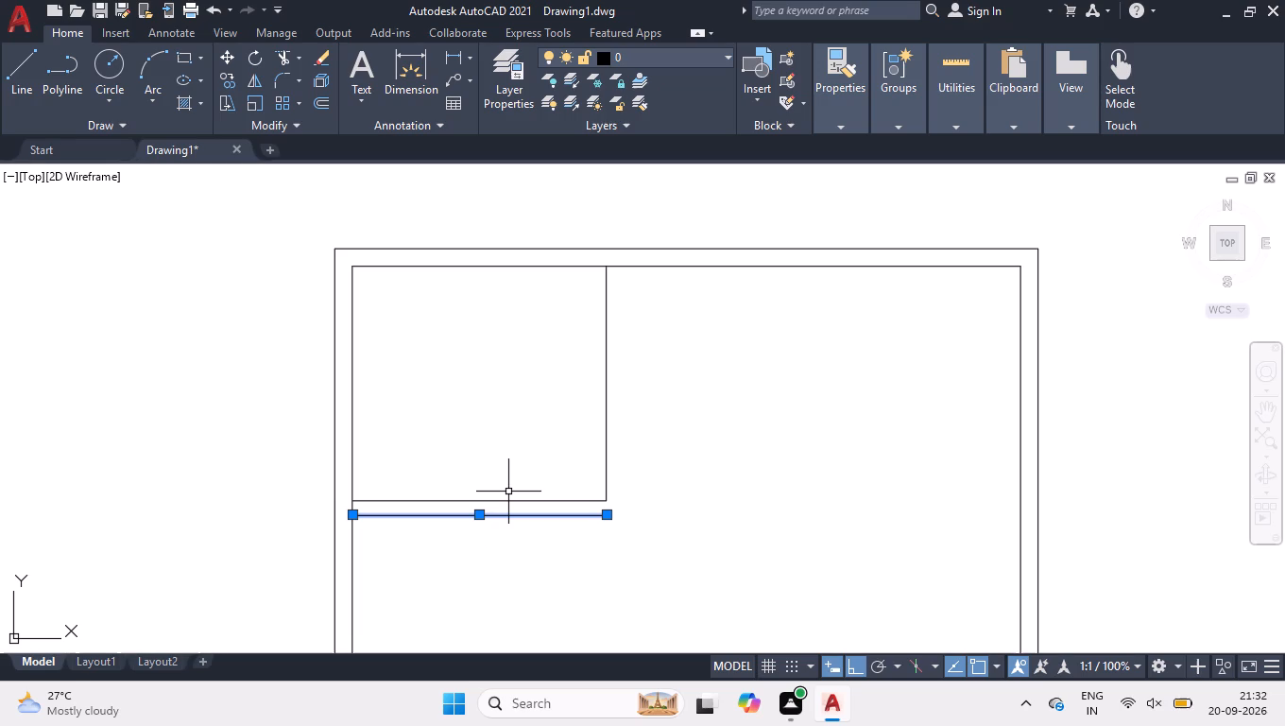
Start an Offset with a distance of 7.5" for the corner room's partition wall lines.
left_click(508, 492)
key("o")
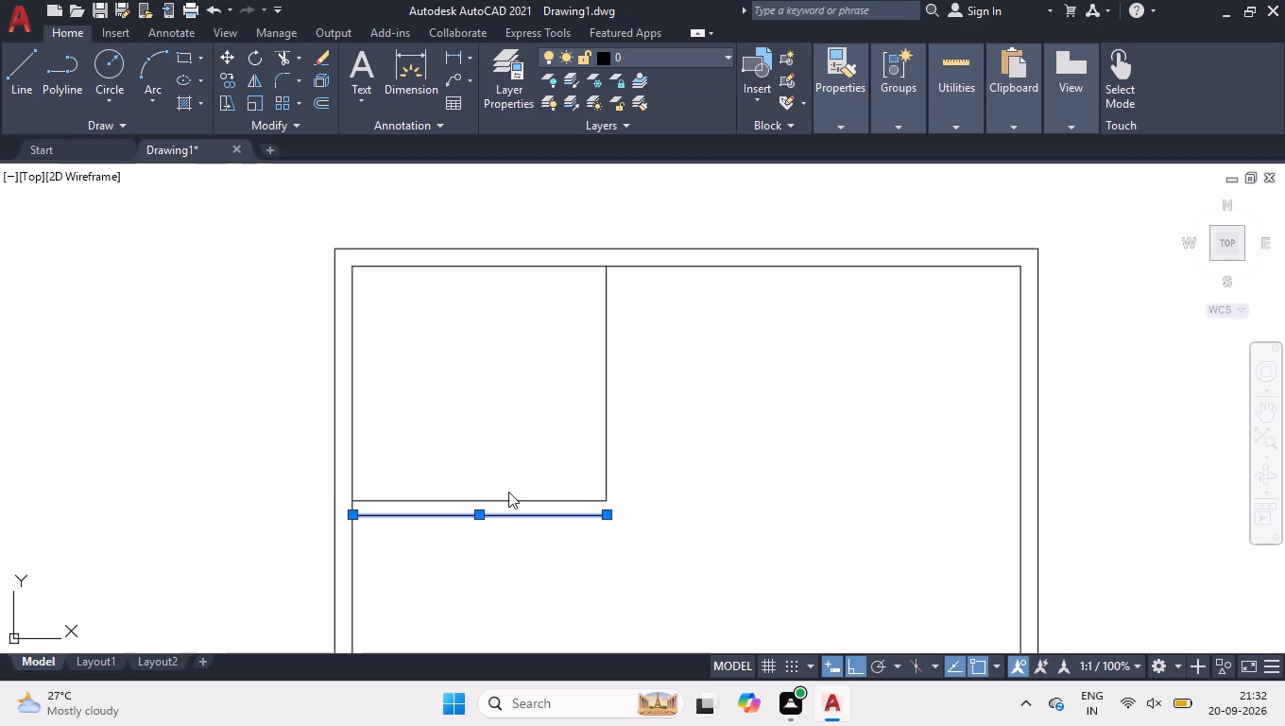
left_click(542, 455)
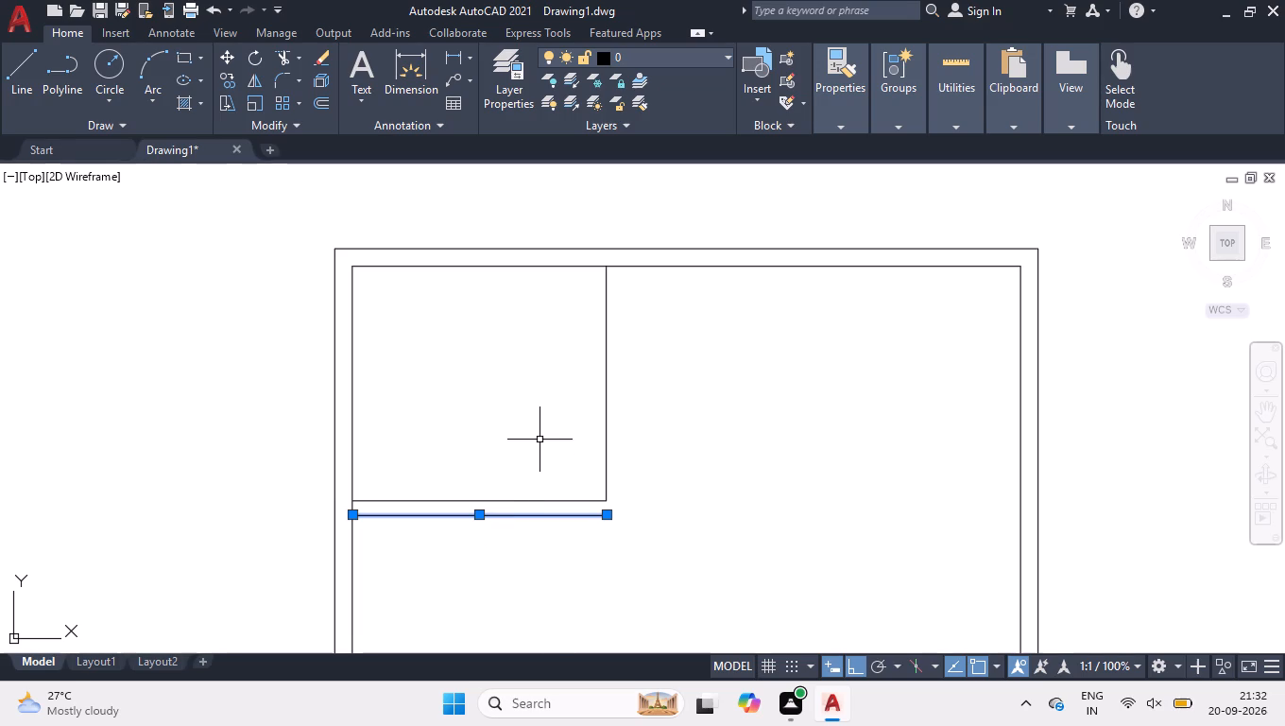
key("o")
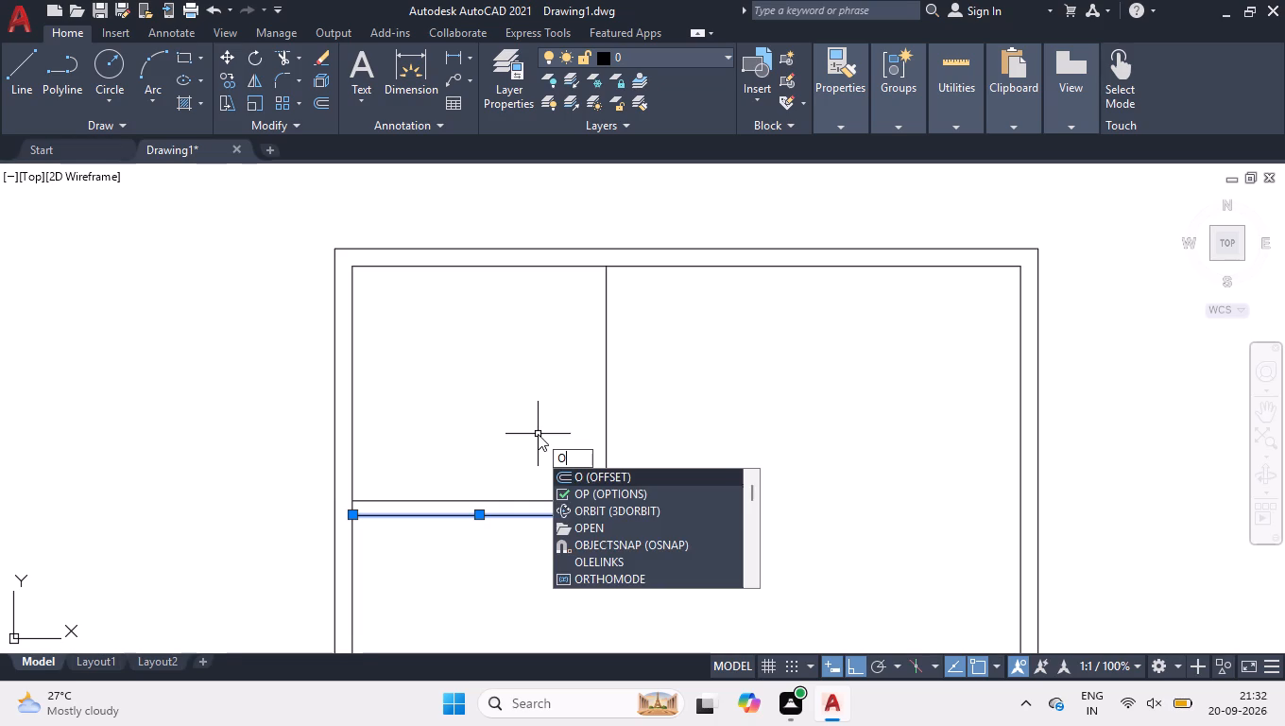
type("FF")
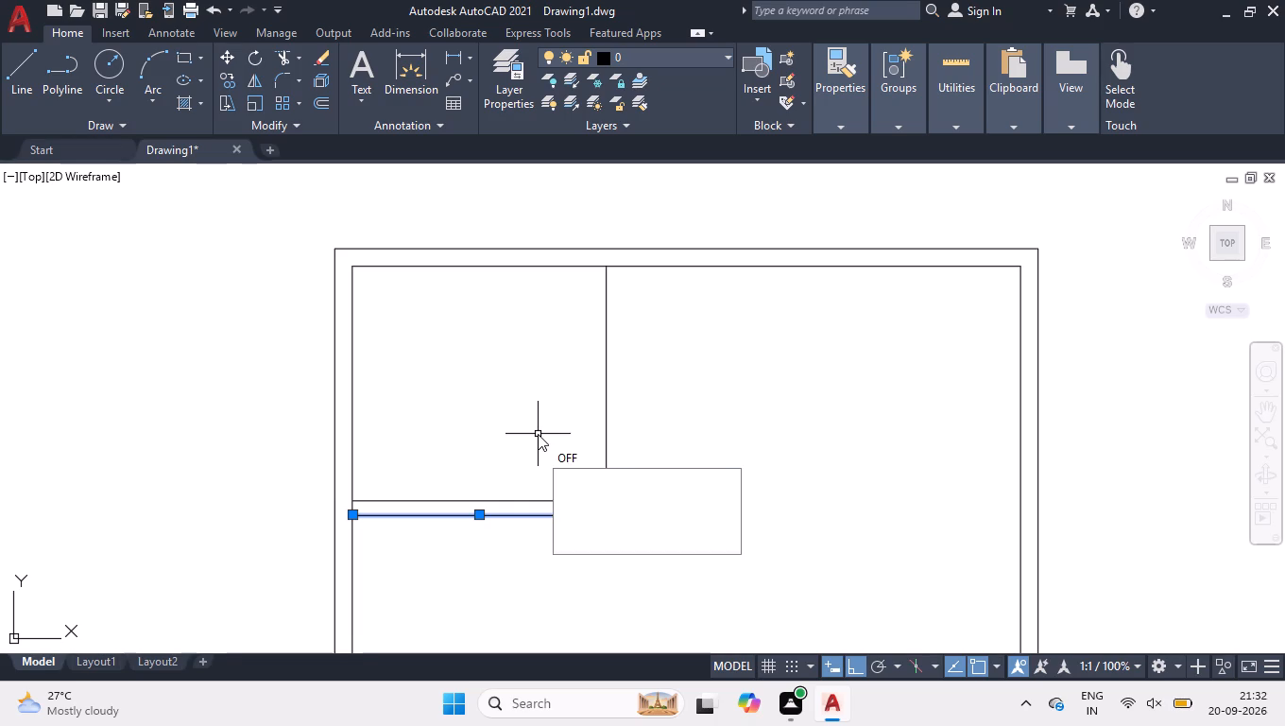
key("space")
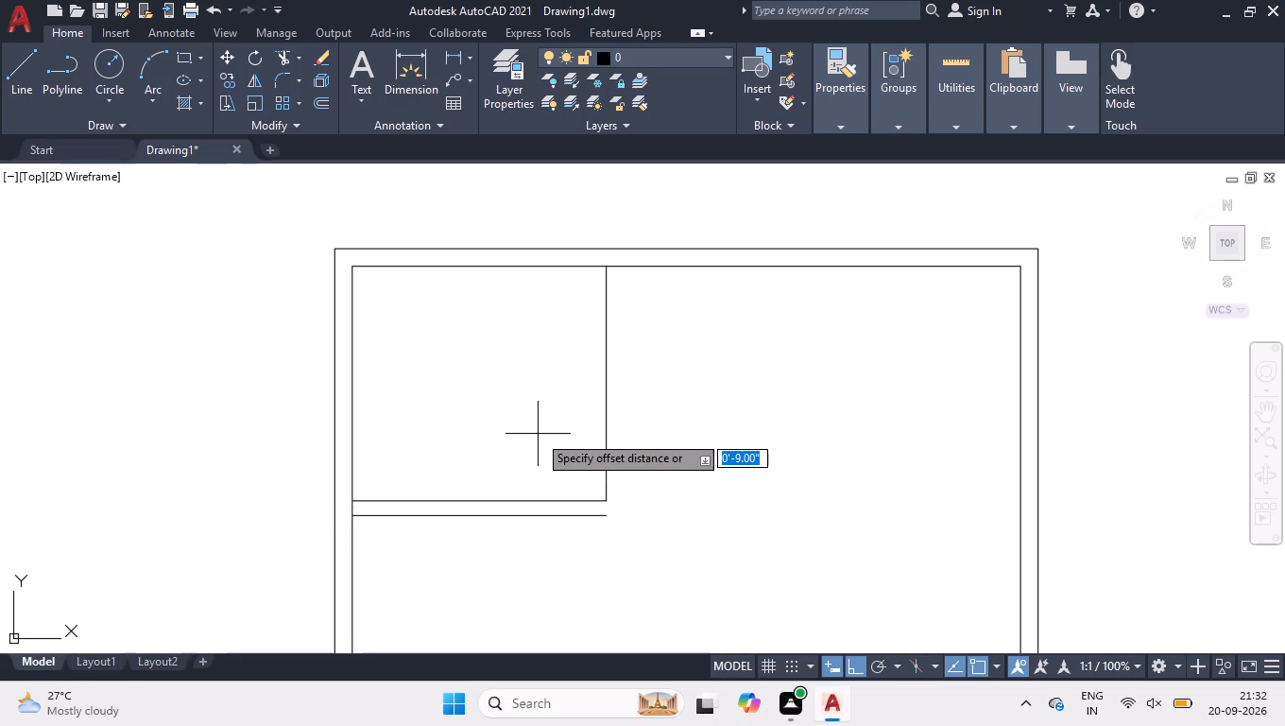
type("7.5")
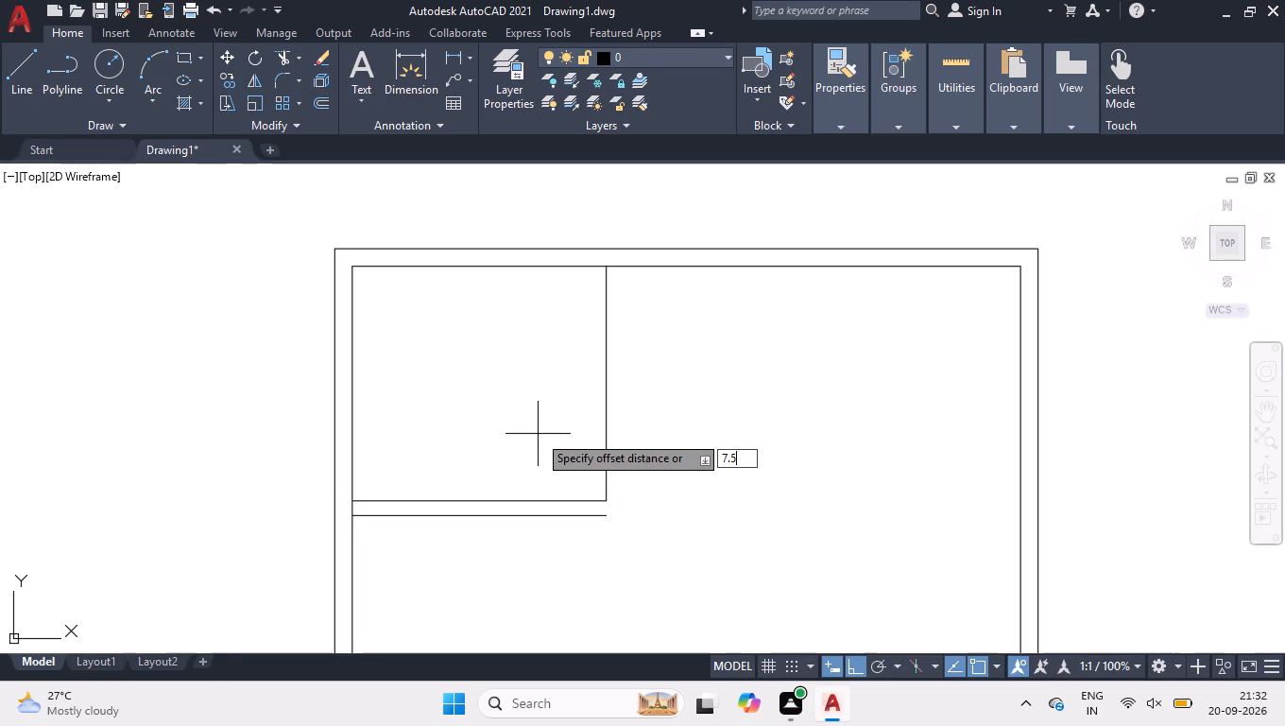
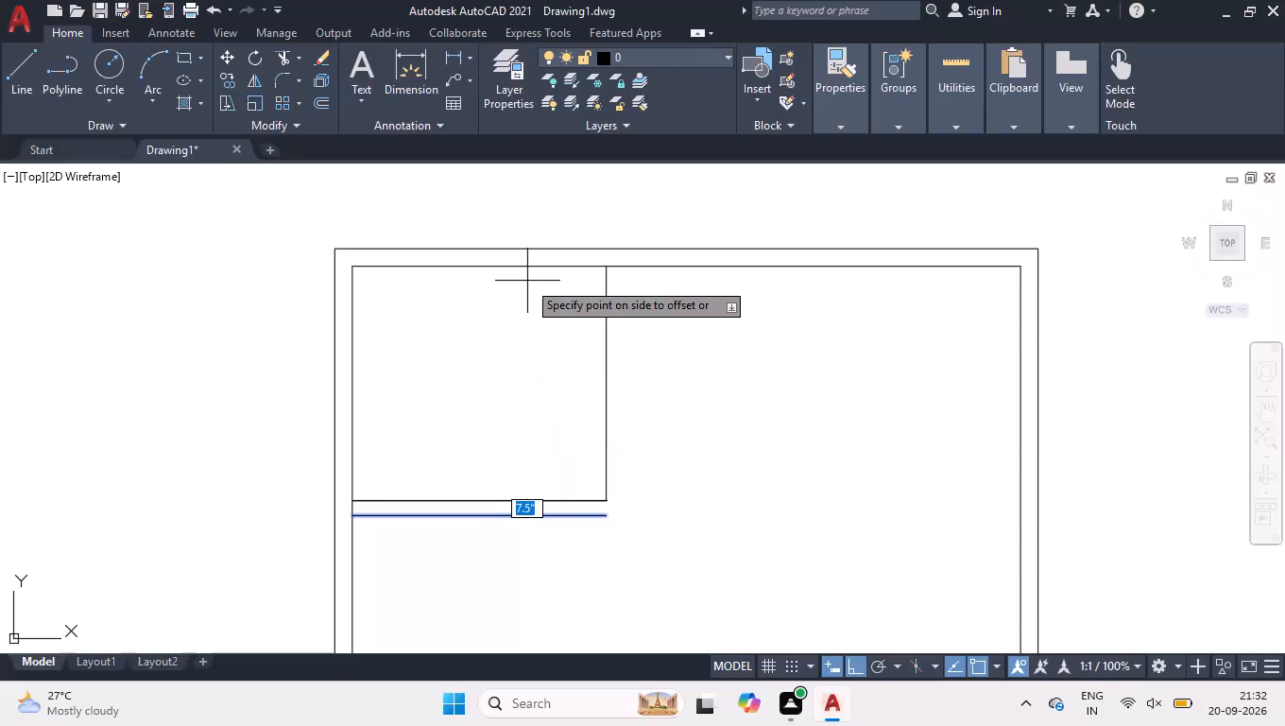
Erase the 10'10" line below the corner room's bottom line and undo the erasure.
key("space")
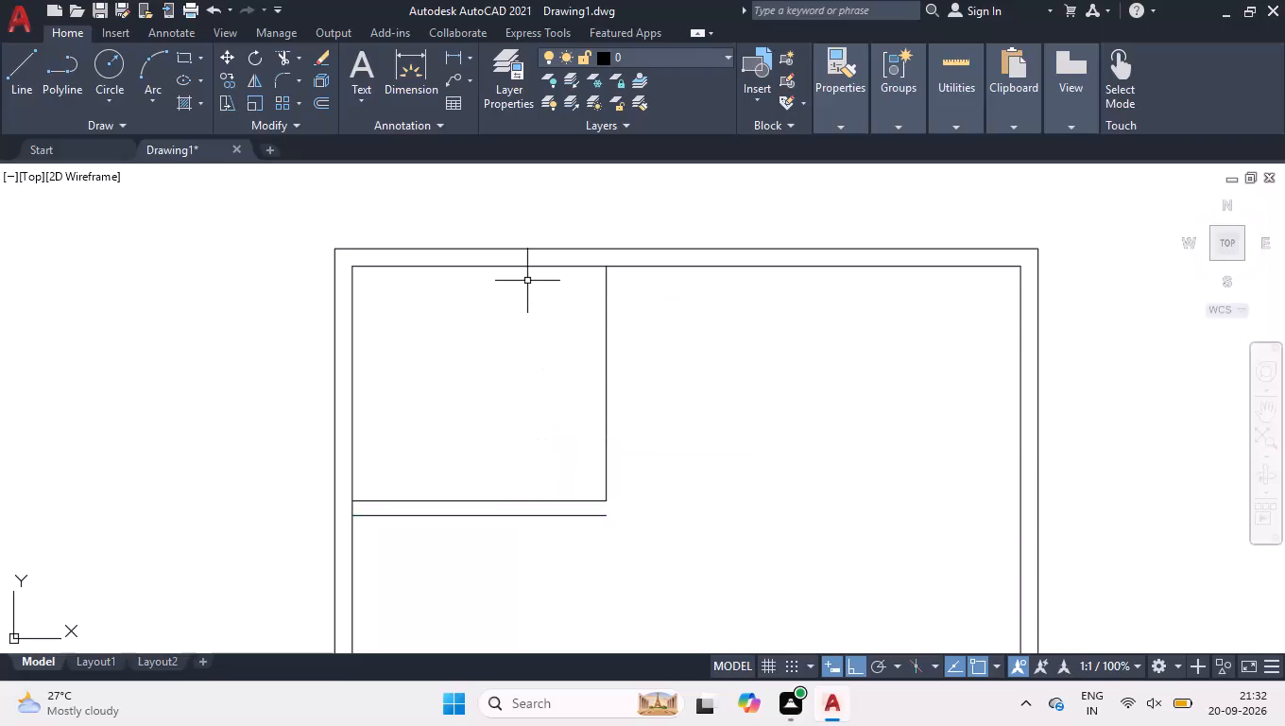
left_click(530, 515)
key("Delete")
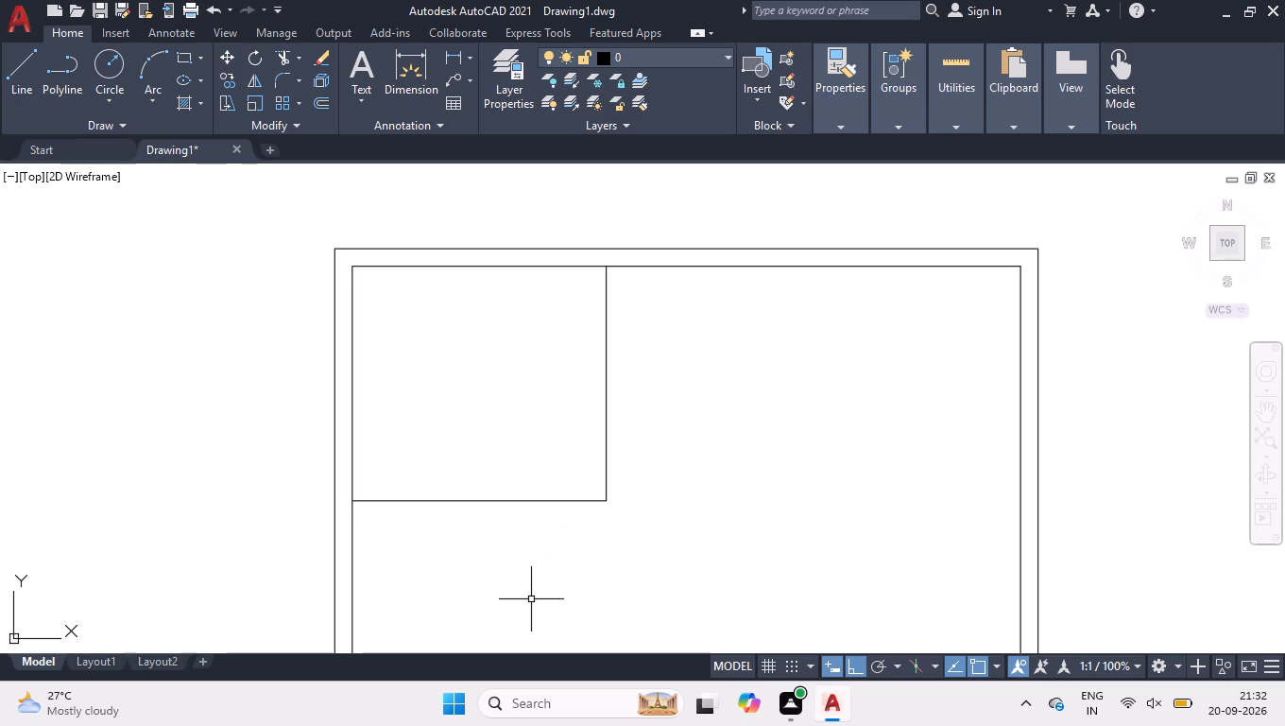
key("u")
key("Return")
Offset the corner room's vertical partition line 7.5" outward, away from the room.
scroll(491, 562, "down", 1)
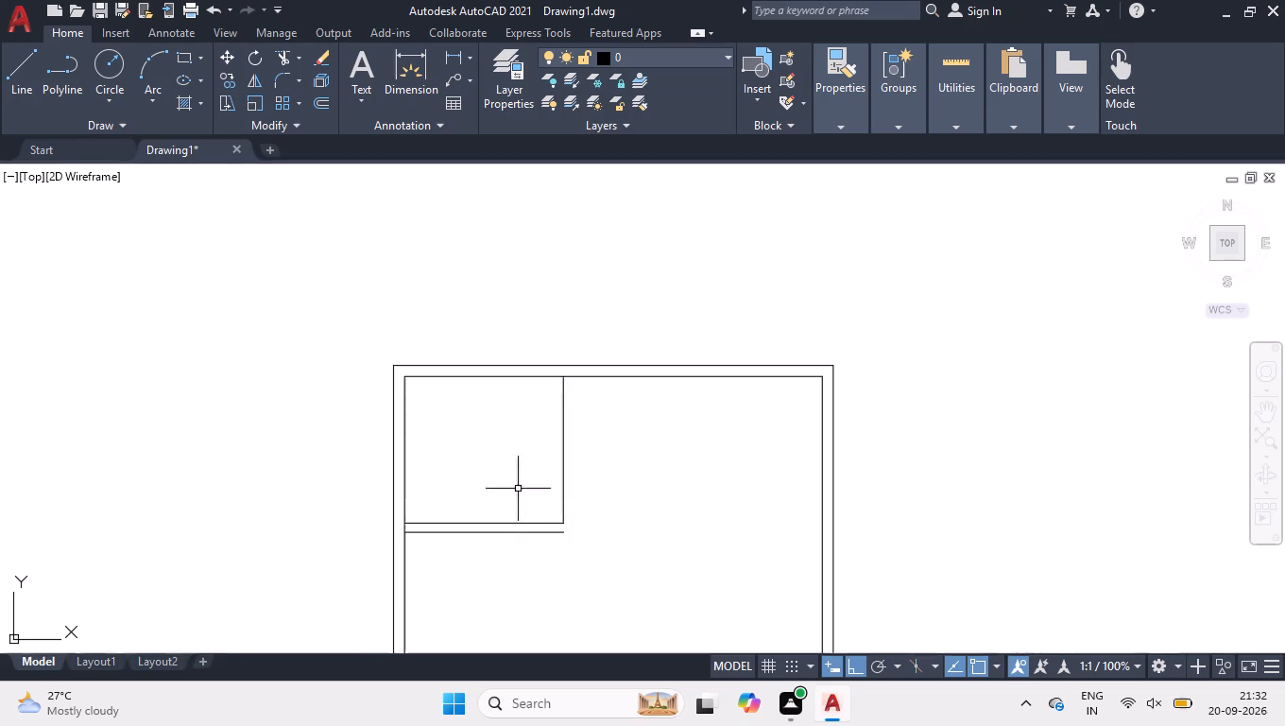
scroll(566, 509, "up", 1)
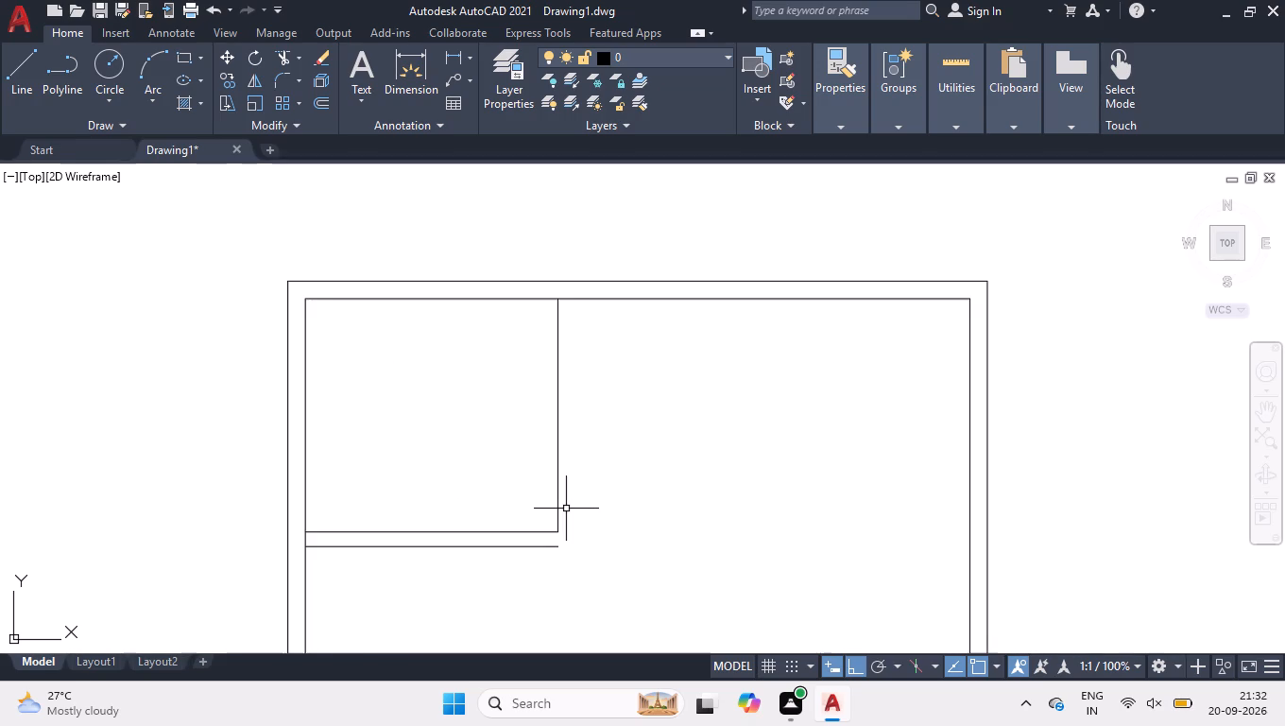
type("OFF")
key("Return")
type("7.5")
key("Return")
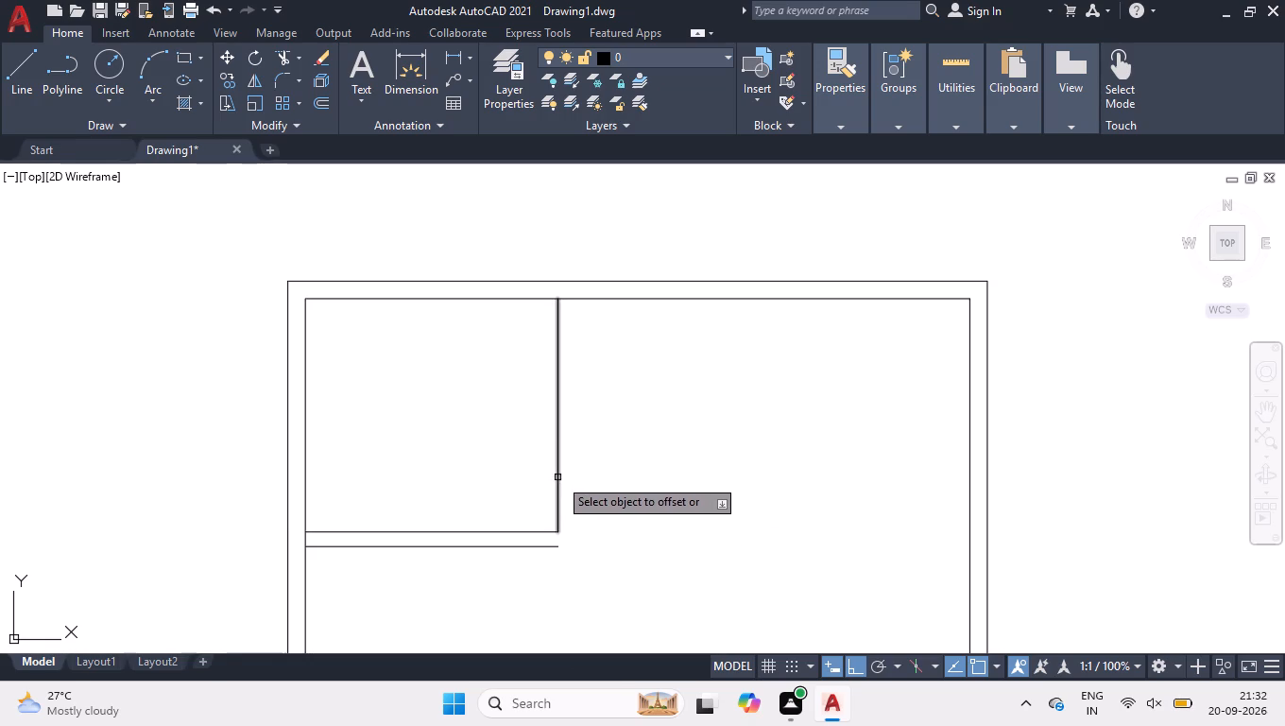
left_click_drag(558, 477, 564, 489)
left_click(582, 497)
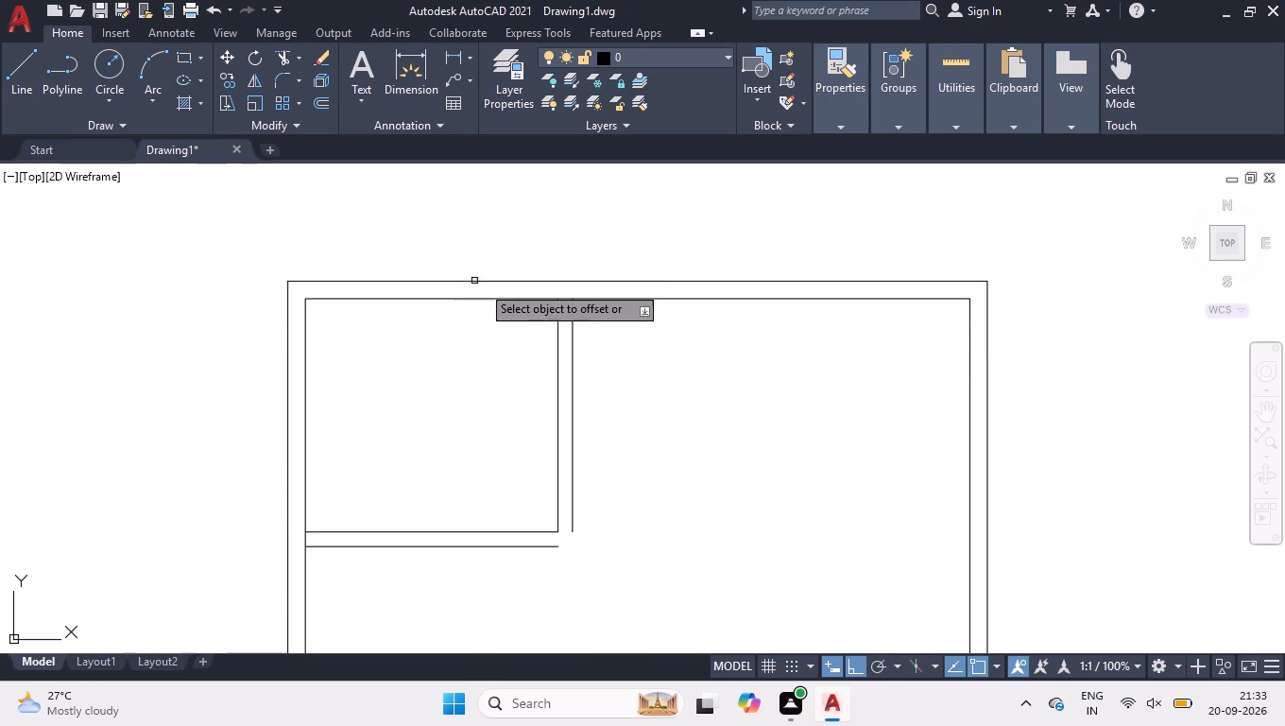
Offset the new outer partition line 8'7" toward the opposite side wall to set the middle room's width.
scroll(483, 311, "down", 2)
scroll(536, 336, "up", 2)
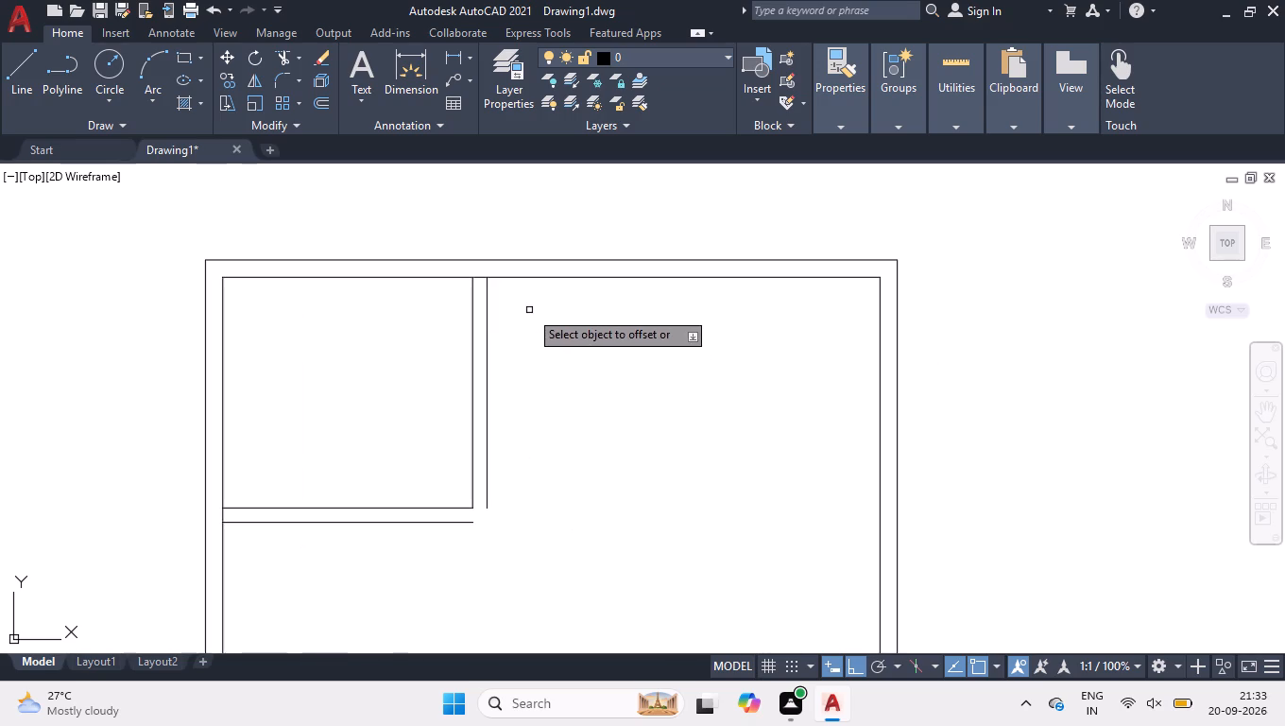
left_click(488, 354)
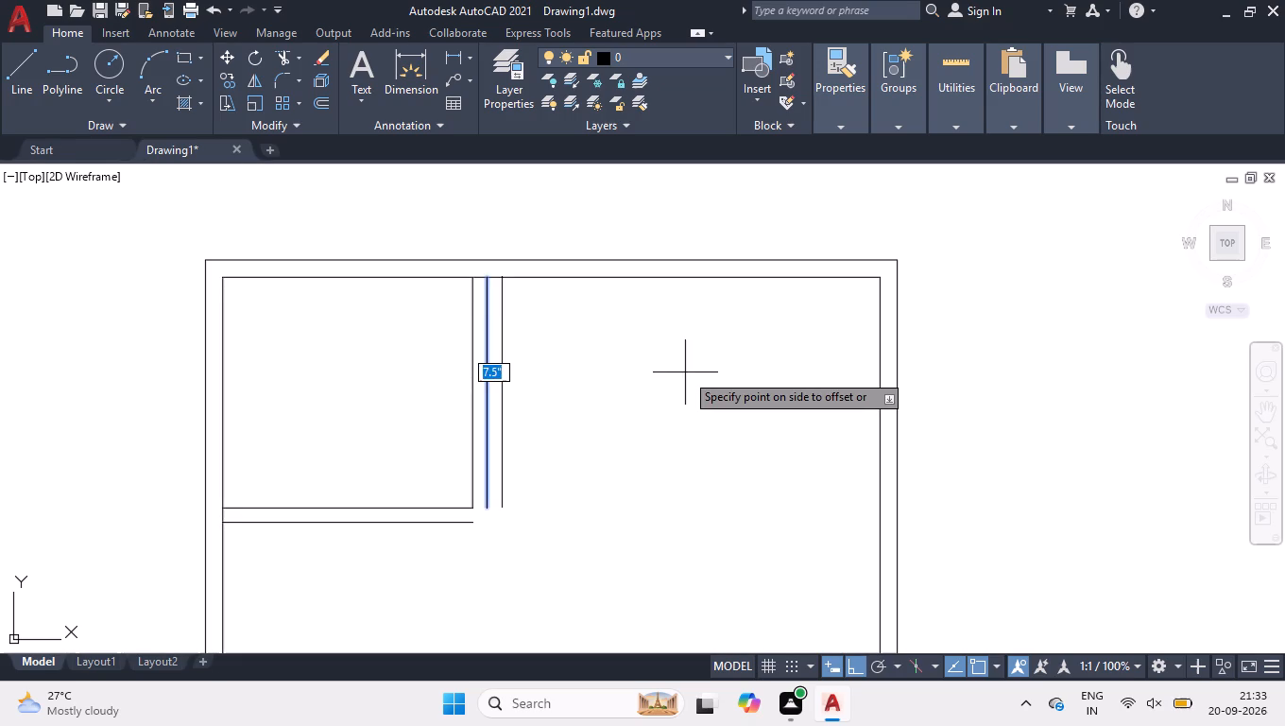
type("8'7")
key("Return")
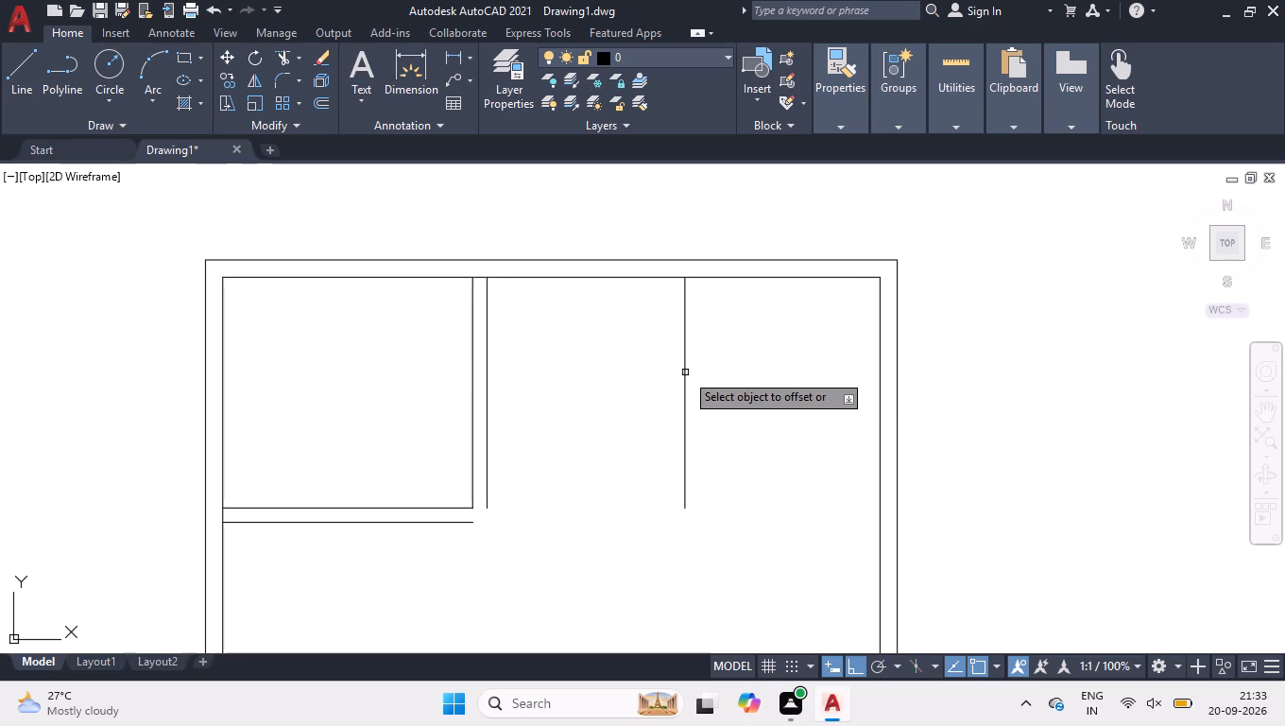
Offset the middle room's far vertical line 7.5" outward to form the second vertical partition.
scroll(676, 374, "up", 1)
scroll(675, 370, "down", 1)
scroll(681, 373, "up", 1)
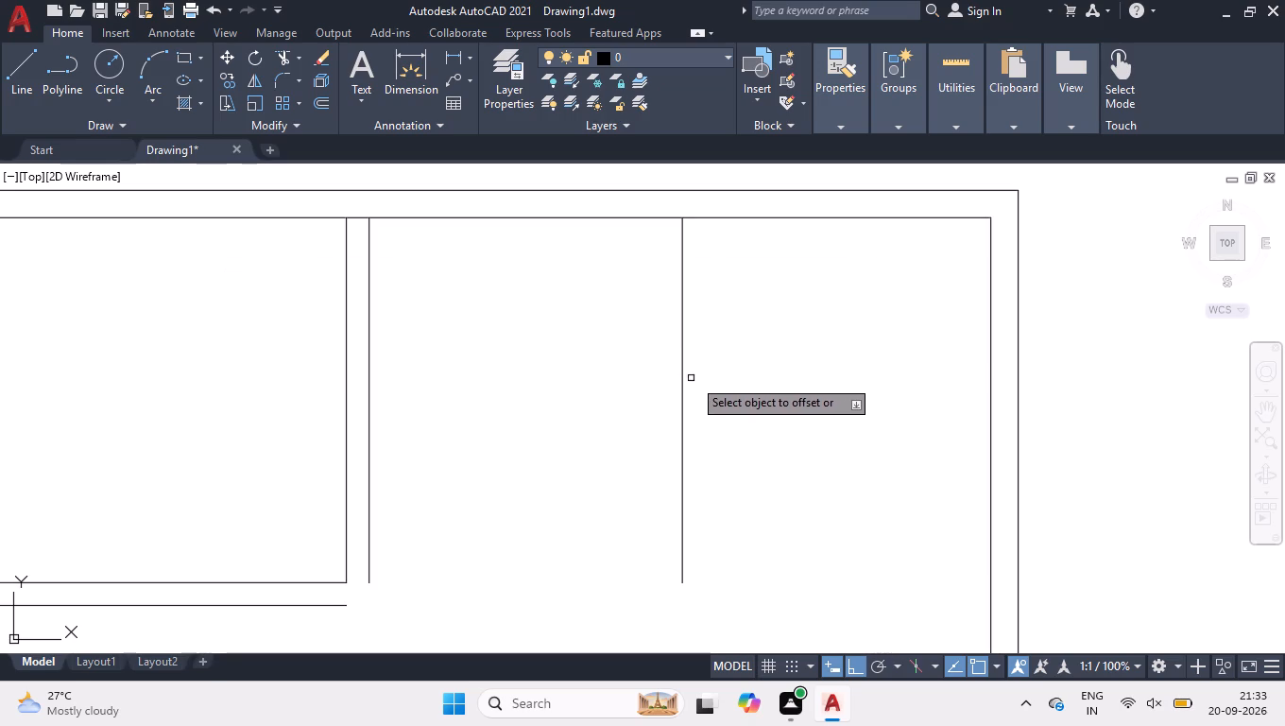
left_click(681, 382)
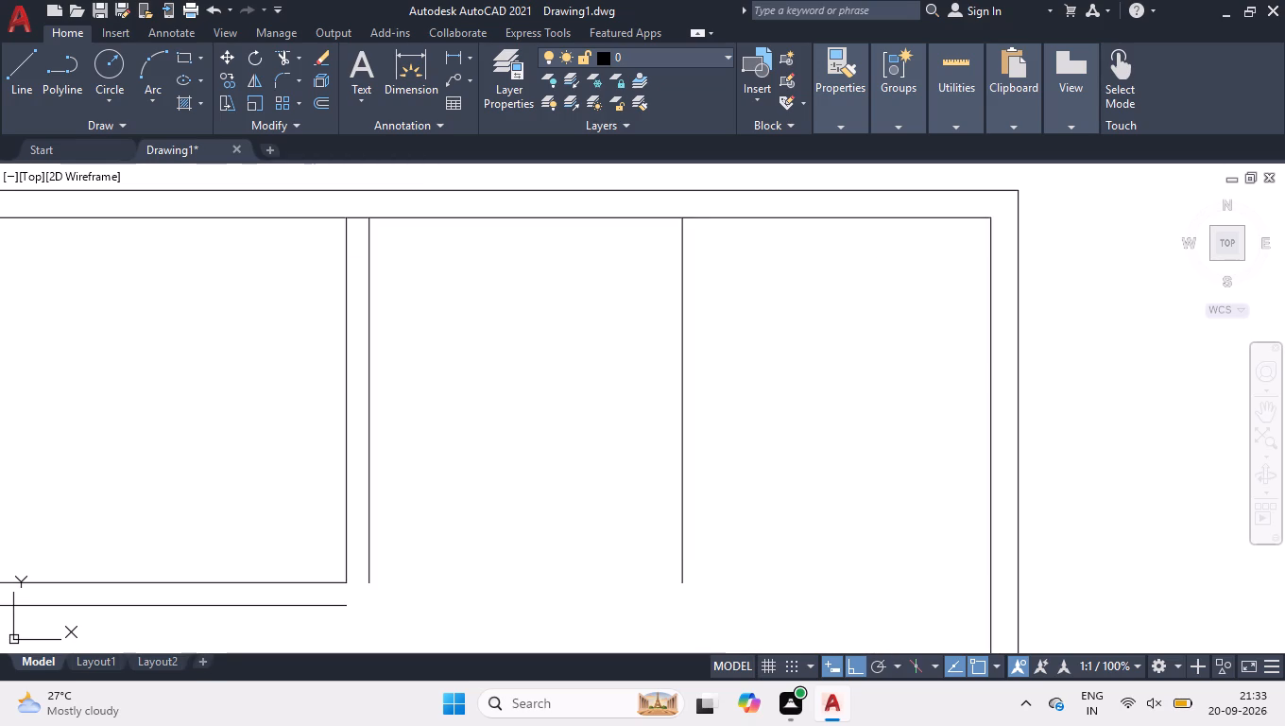
left_click(752, 393)
key("space")
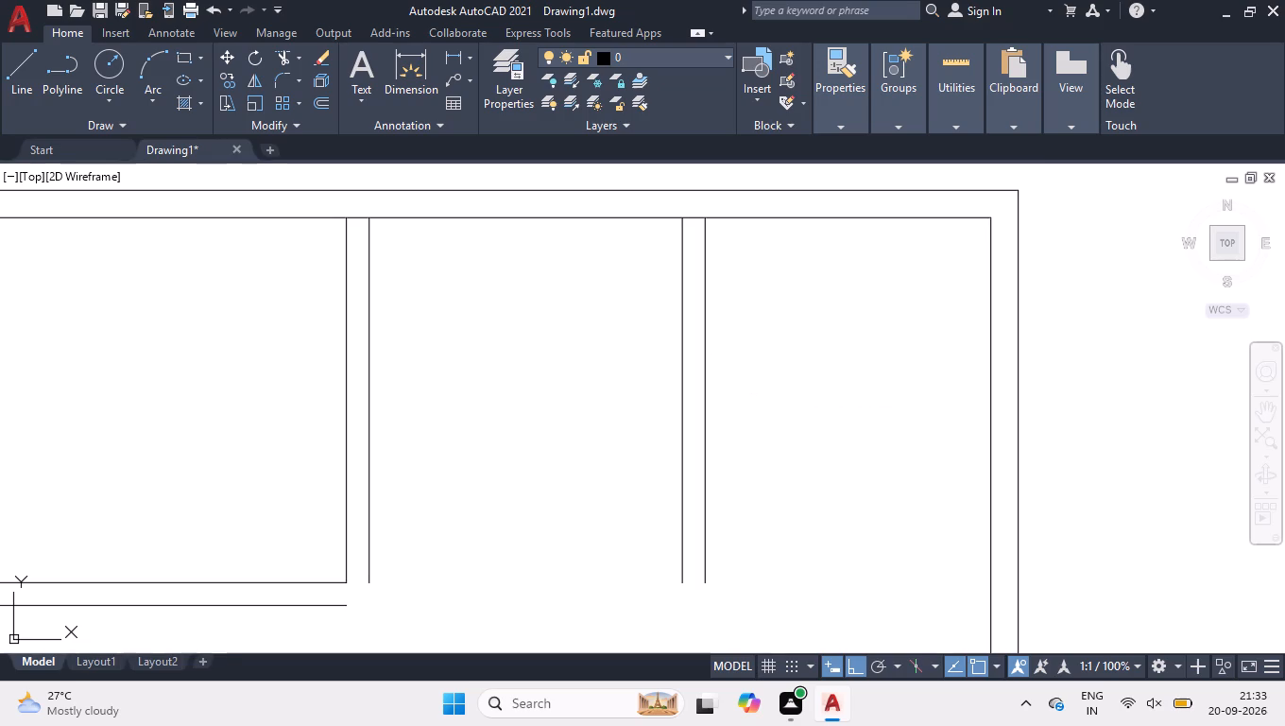
left_click(921, 153)
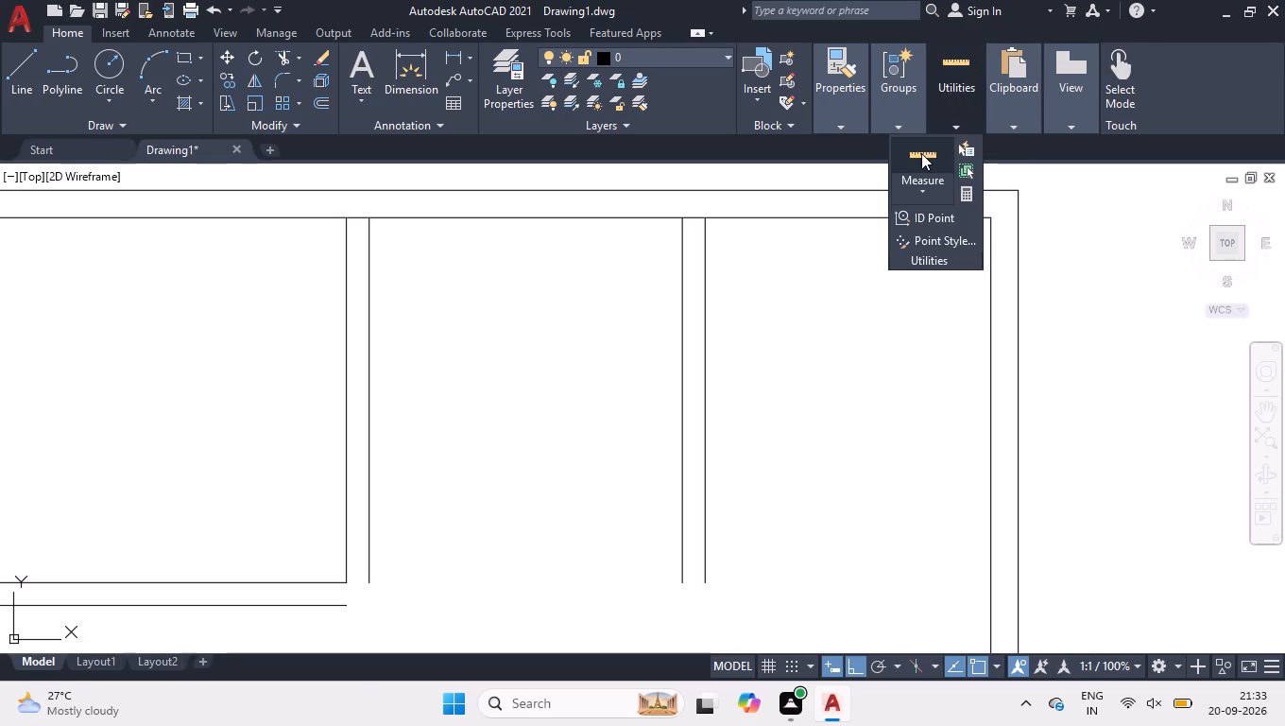
key("space")
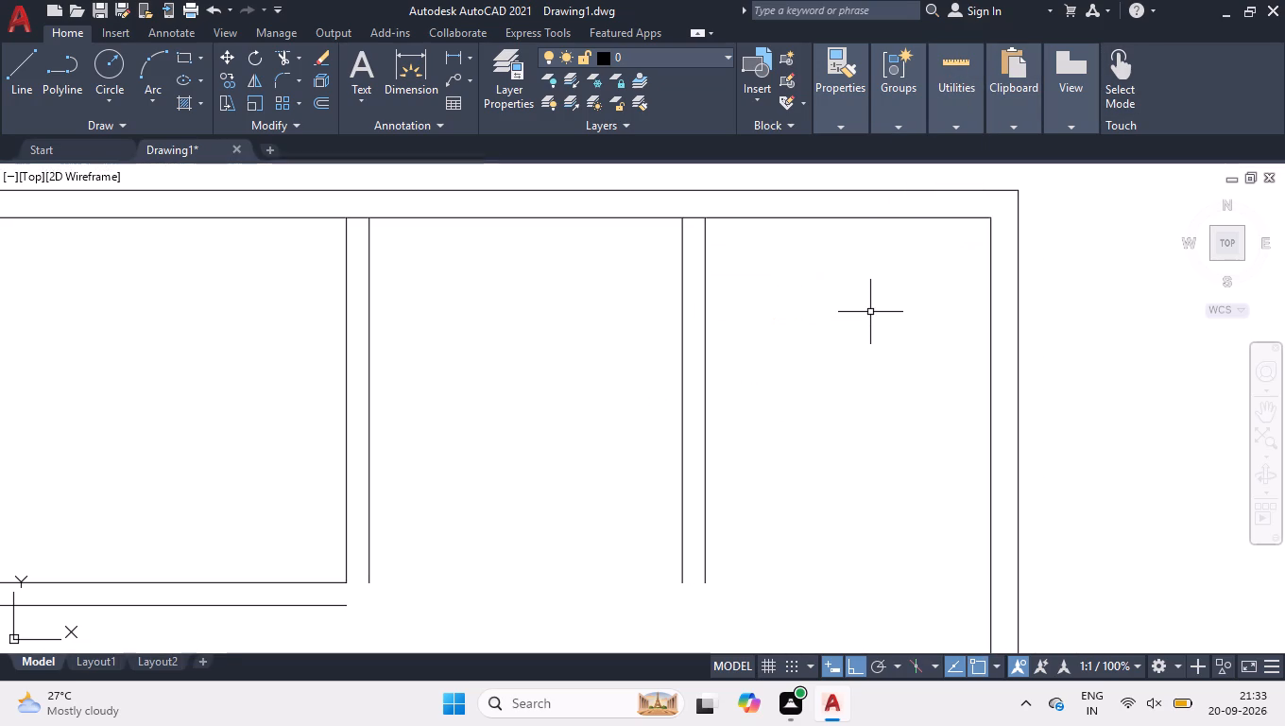
Trim the top inner wall line between the two lines of each vertical partition.
key("t")
key("r")
key("space")
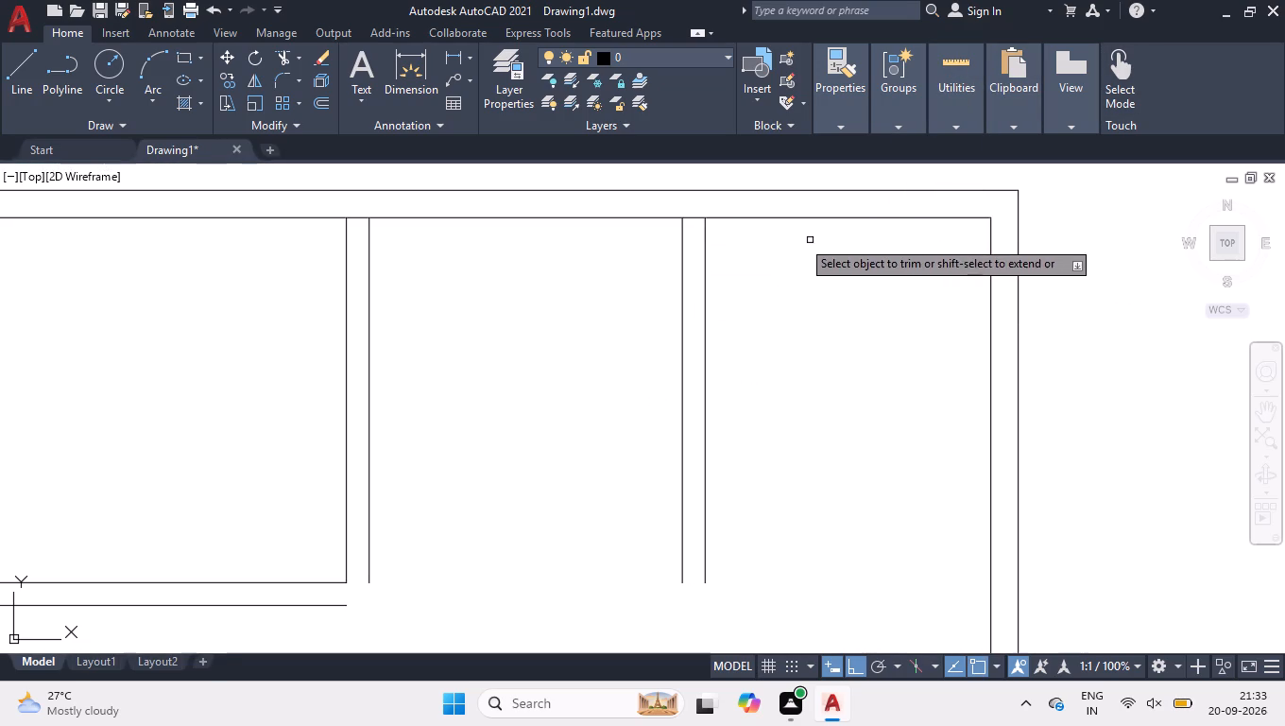
left_click(362, 214)
left_click(356, 226)
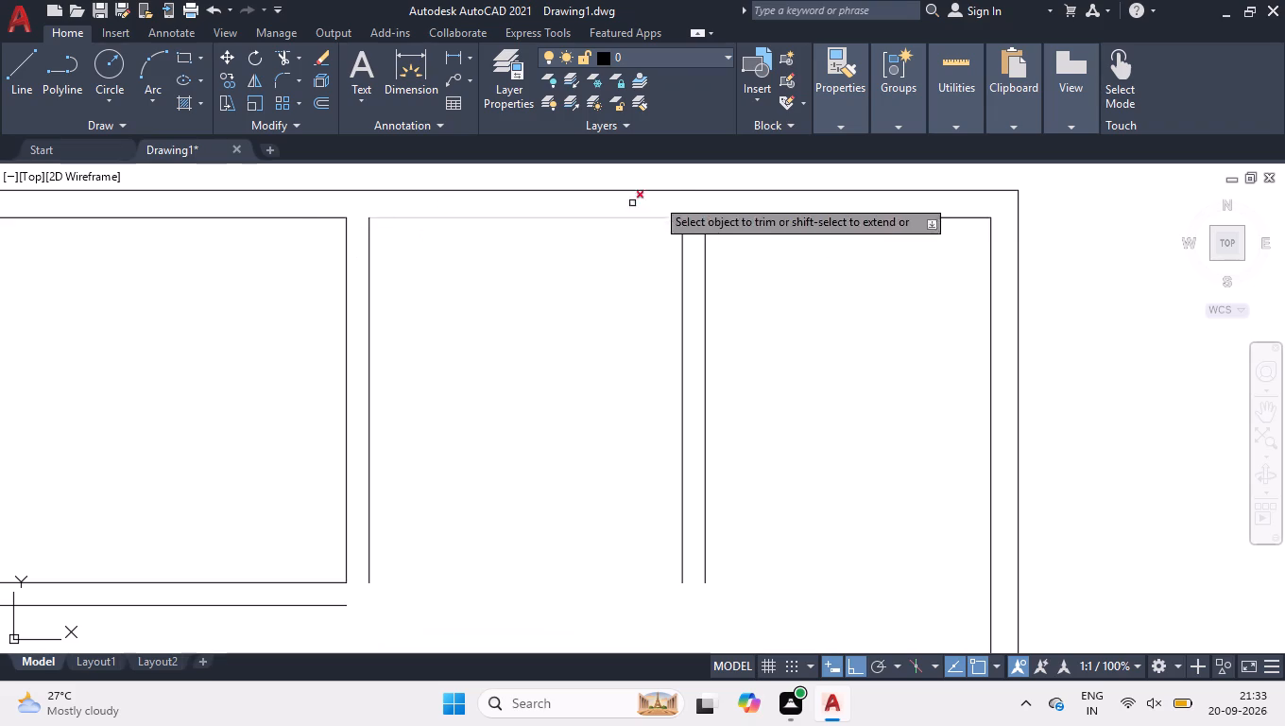
left_click(694, 218)
key("space")
Fillet the corner room's outer vertical and lower partition lines into a closed corner.
scroll(631, 257, "down", 1)
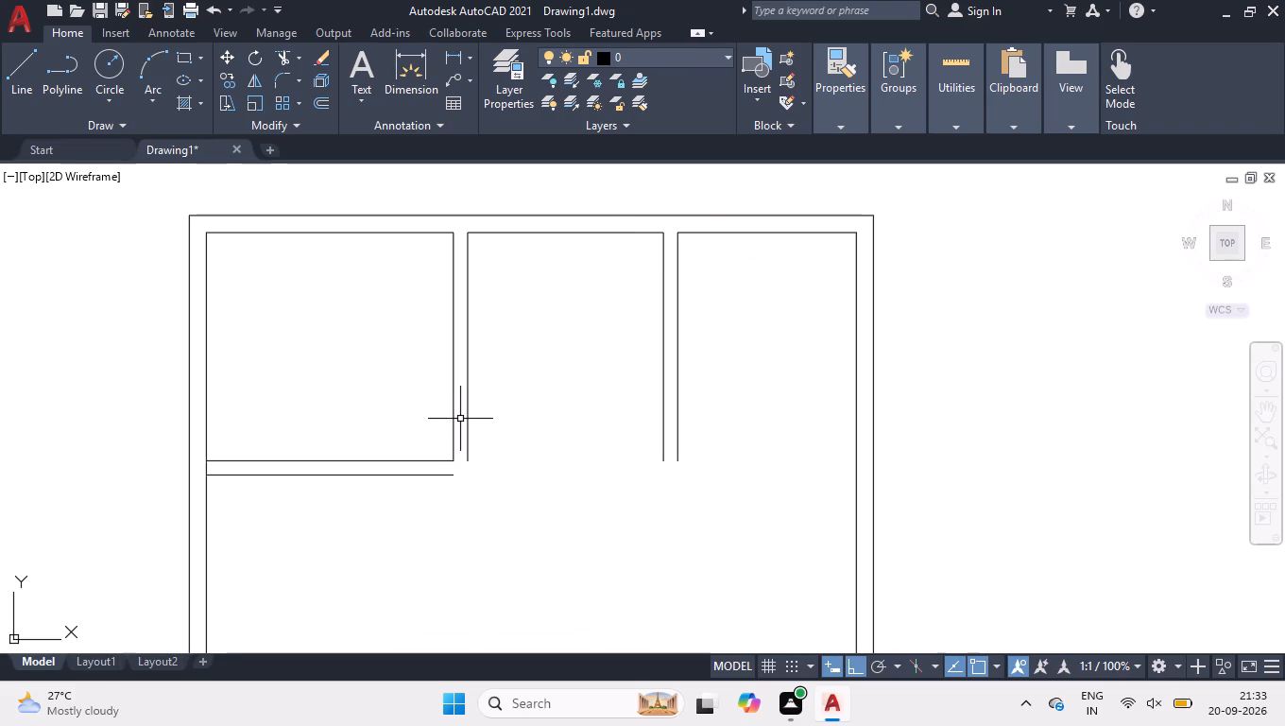
key("f")
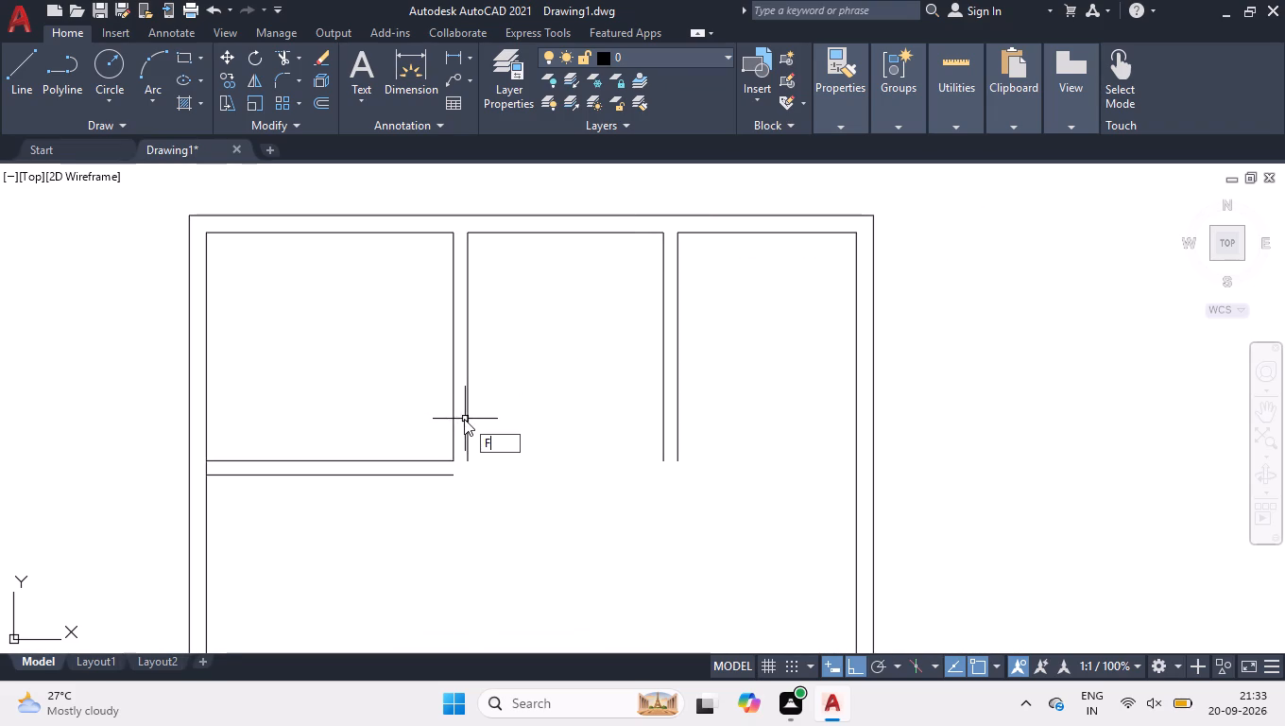
key("space")
left_click(470, 450)
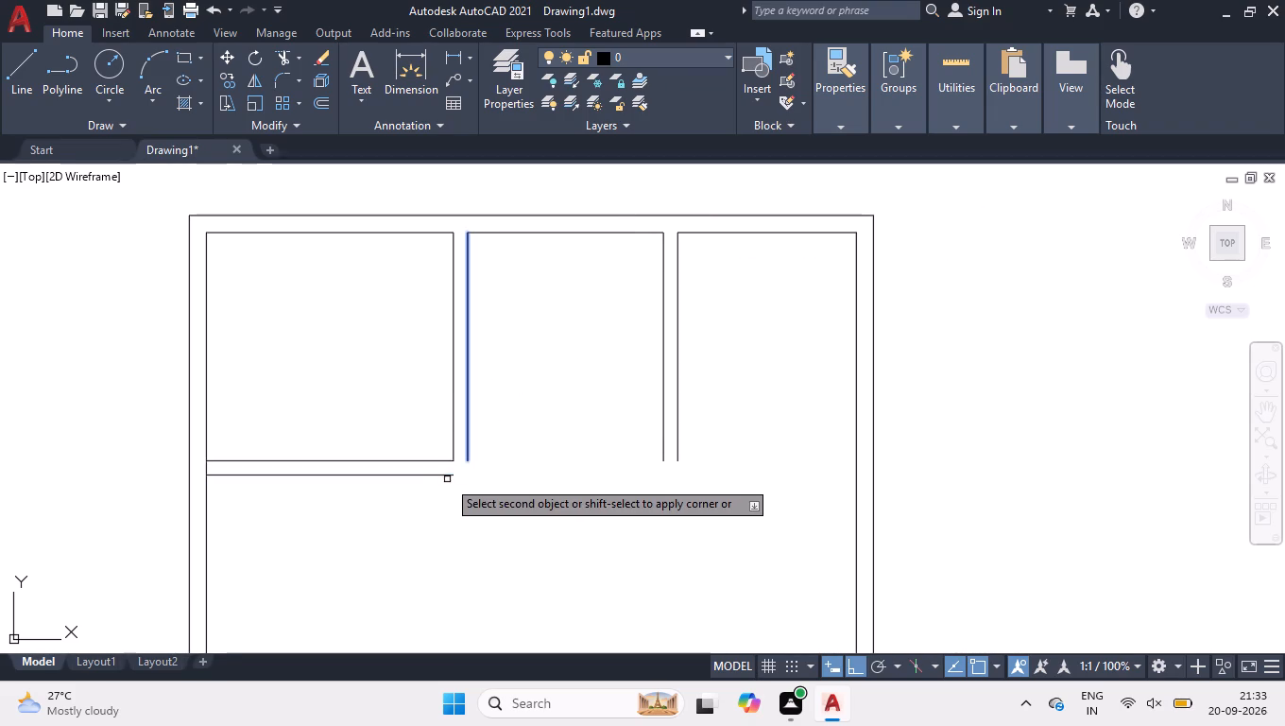
left_click(448, 476)
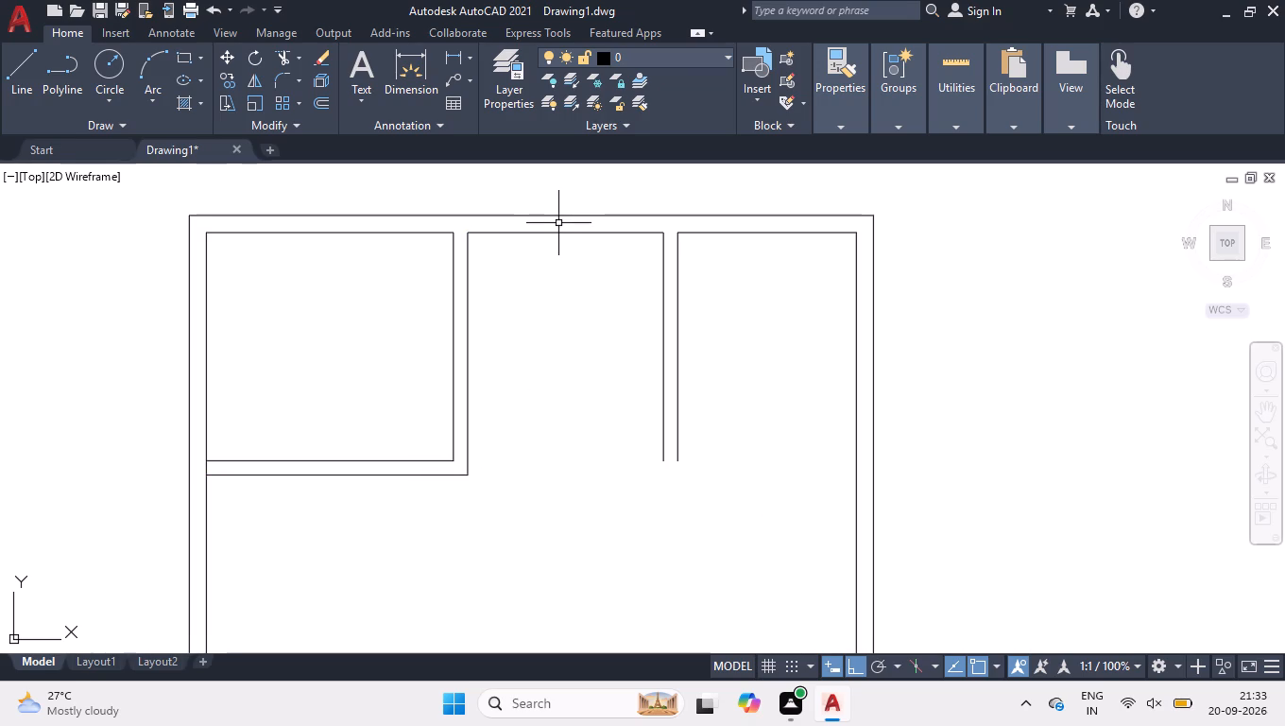
Add a 7.5" thick partition across the middle room by offsetting its top inner wall line 6'3" down, then 7.5" further.
type("OFF")
key("Return")
type("6'3")
key("Return")
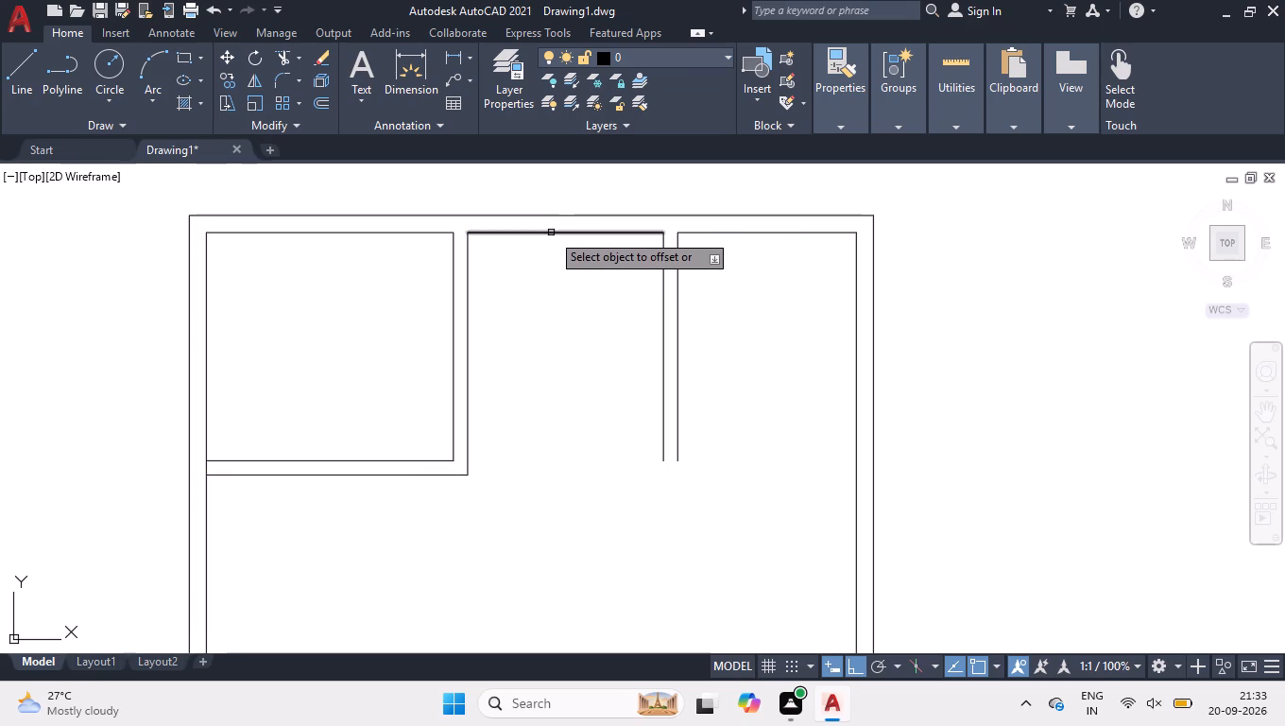
left_click(551, 233)
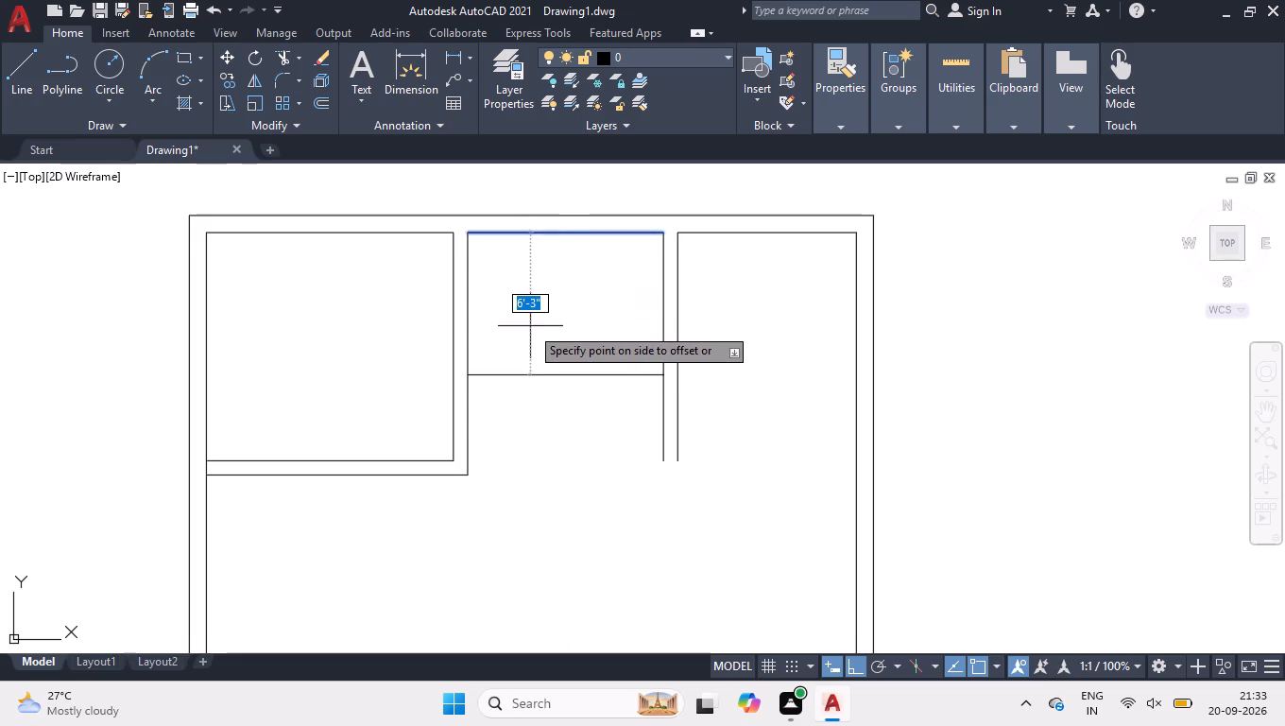
left_click(529, 332)
left_click(502, 374)
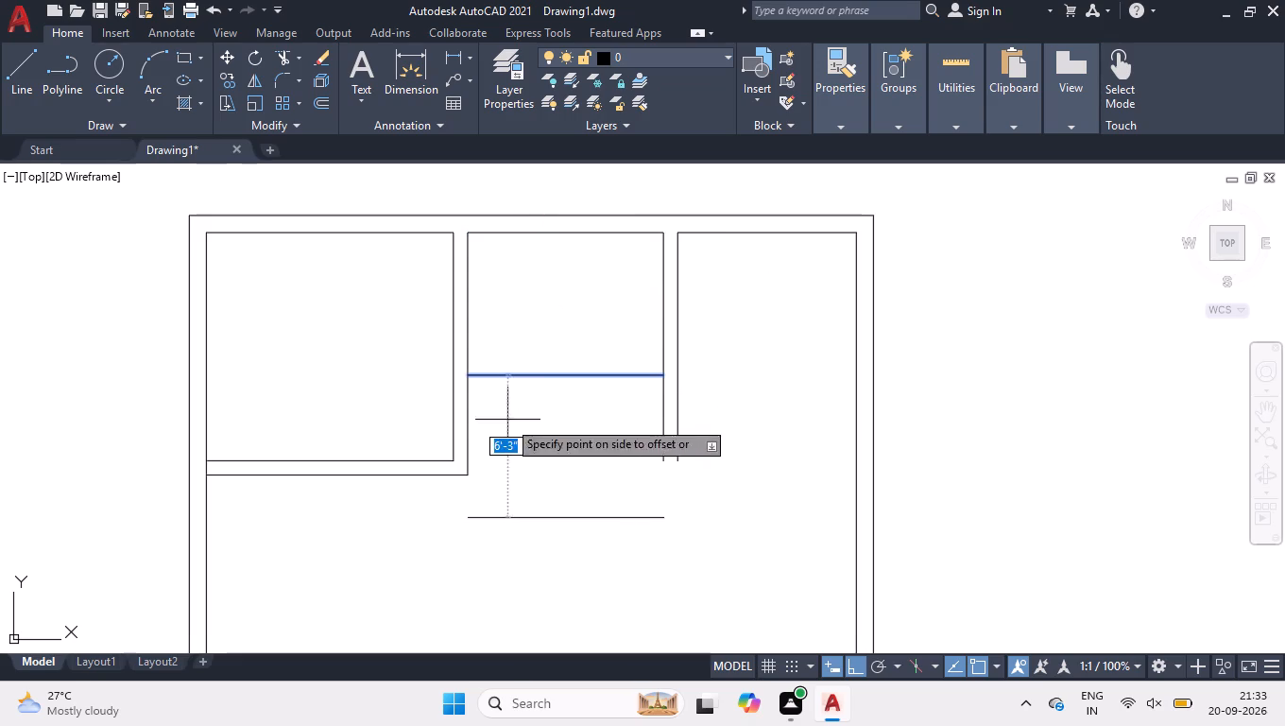
type("7.5")
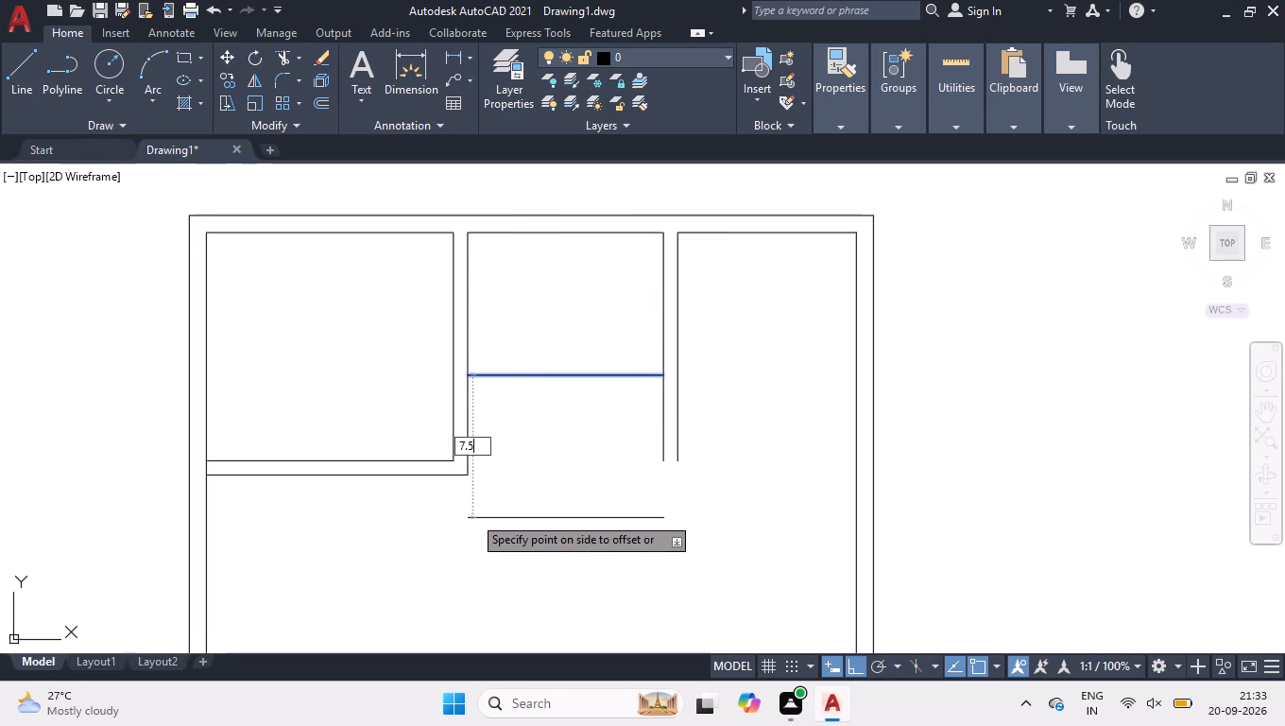
key("Return")
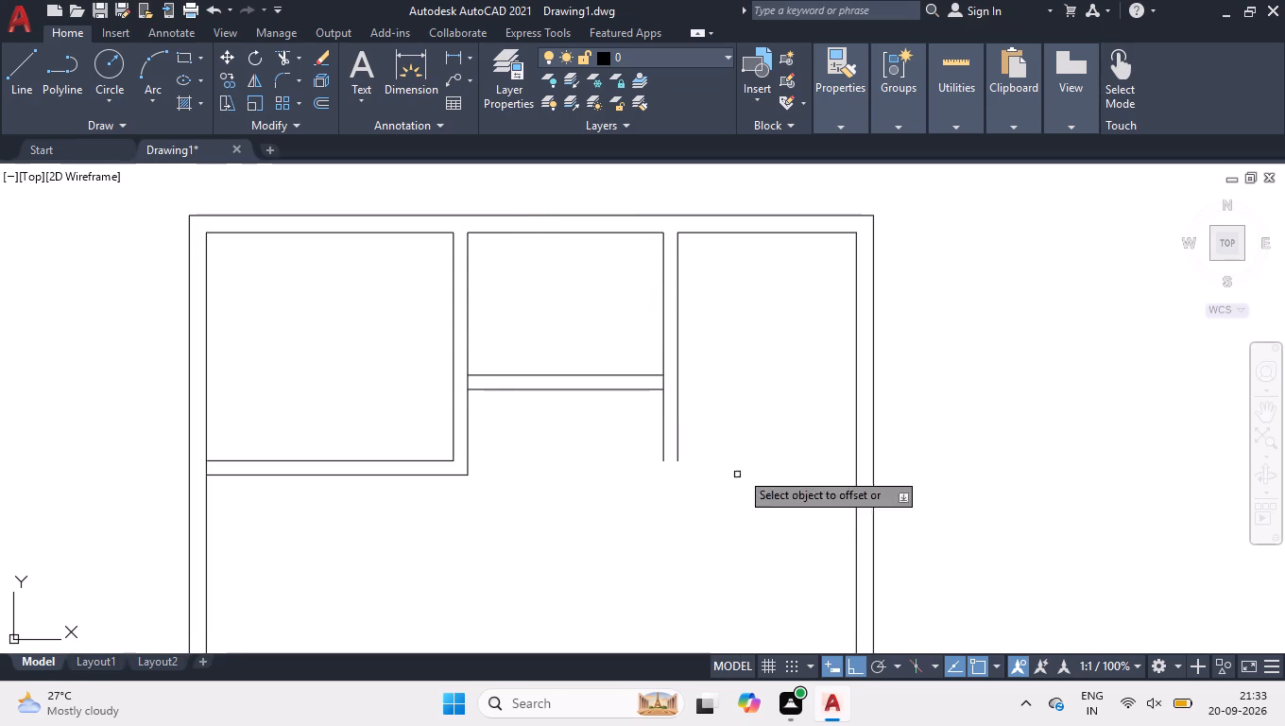
Add a matching 7.5" thick partition across the room beside the middle one, 6'3" below its top inner wall line.
left_click(802, 232)
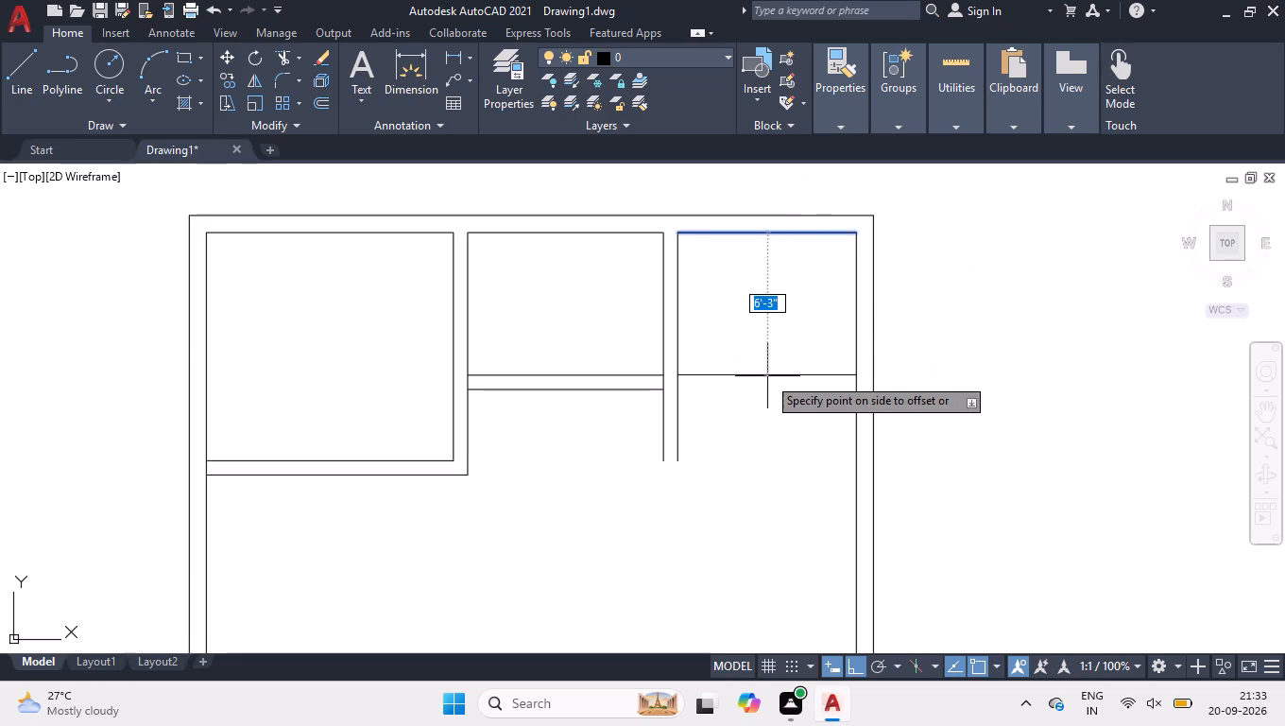
left_click(767, 382)
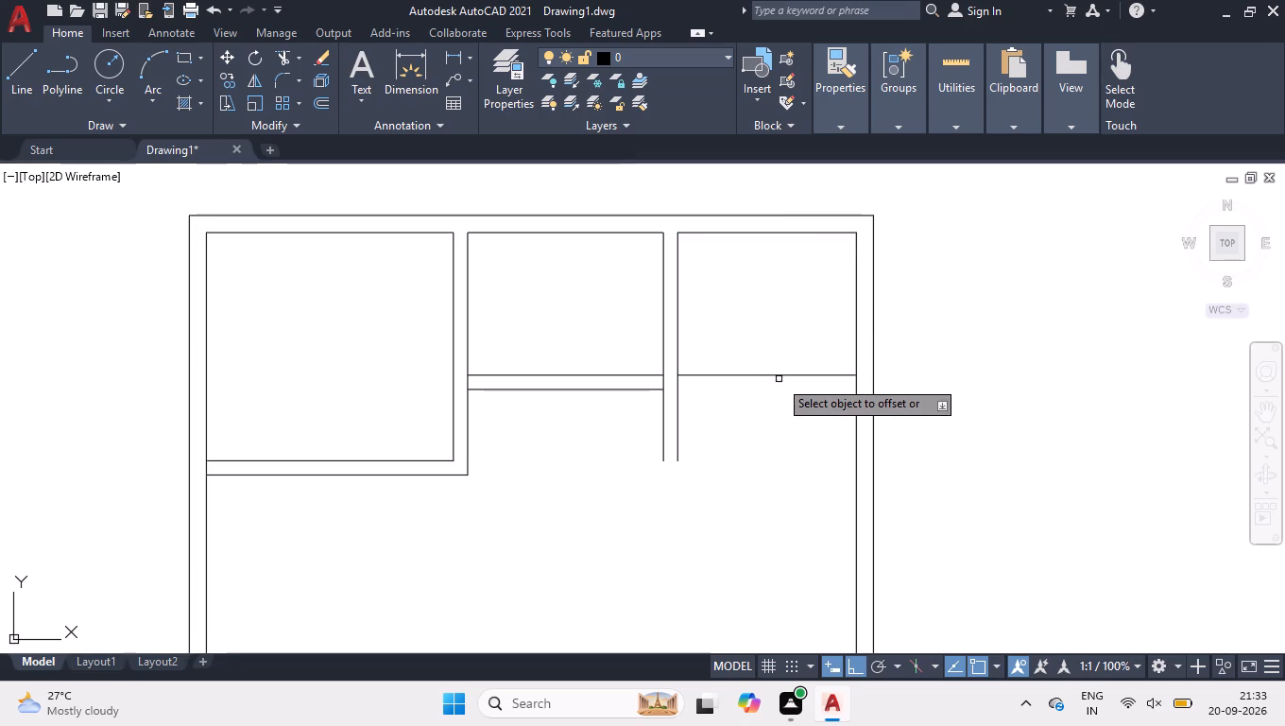
left_click(792, 375)
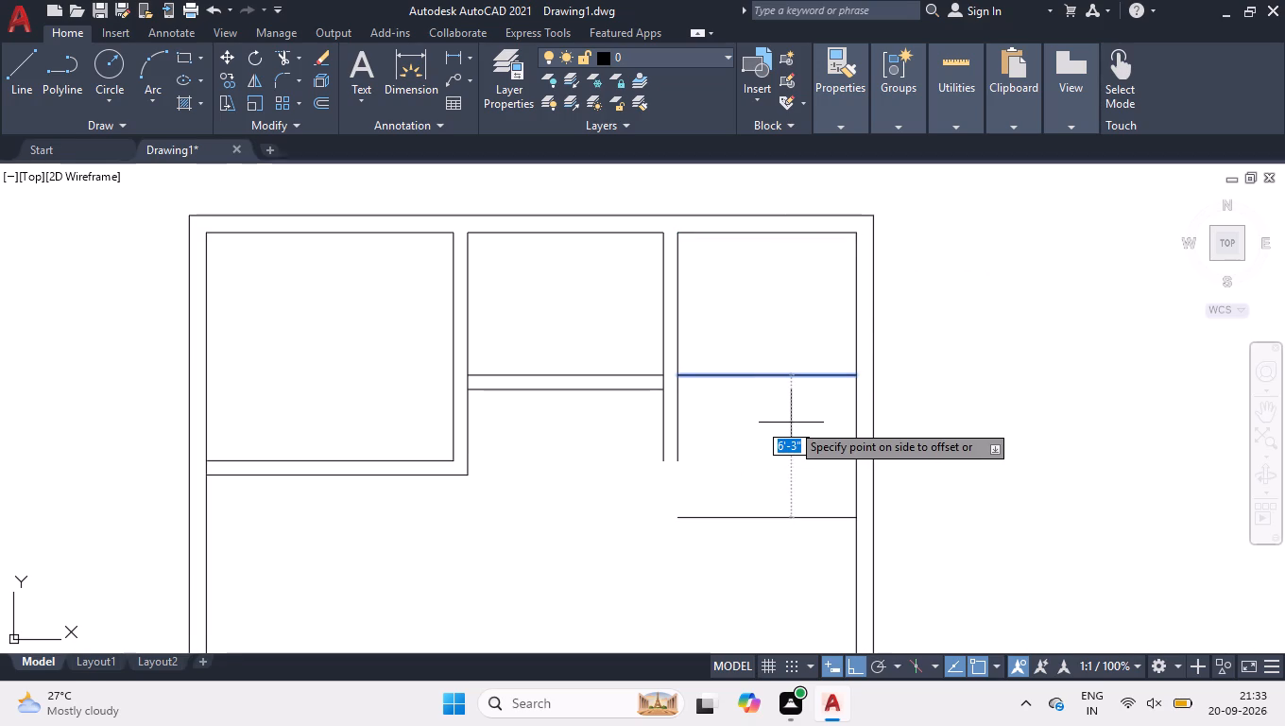
type("7.5")
key("Return")
key("Return")
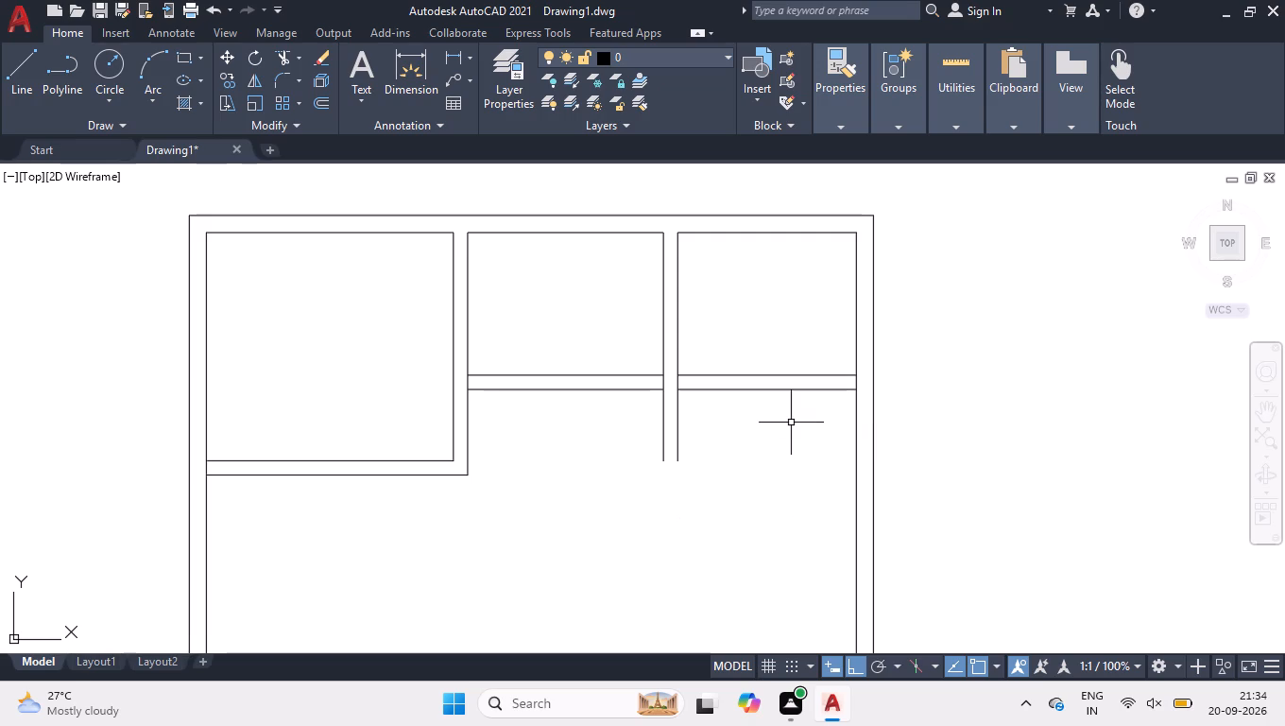
Stretch the middle room's lower partition line across the vertical partition to meet the adjacent room's lower line, and deselect it.
left_click(646, 388)
scroll(648, 388, "up", 1)
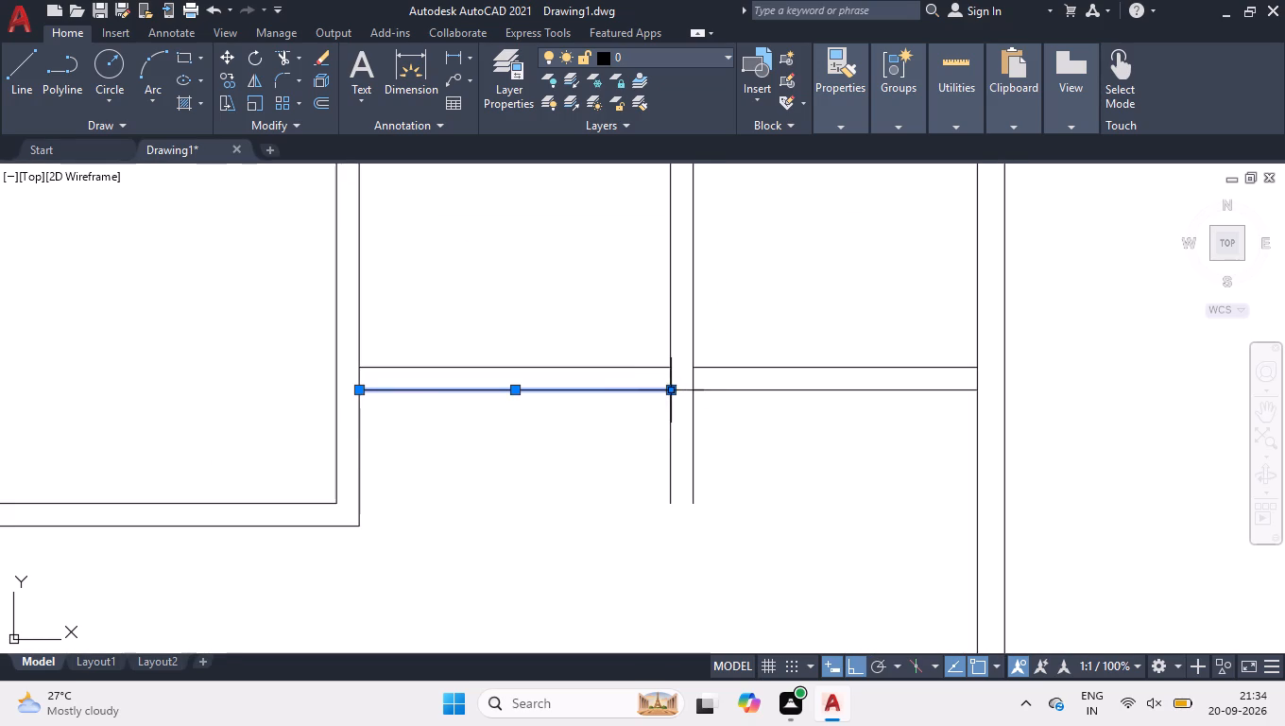
left_click(669, 389)
left_click(696, 389)
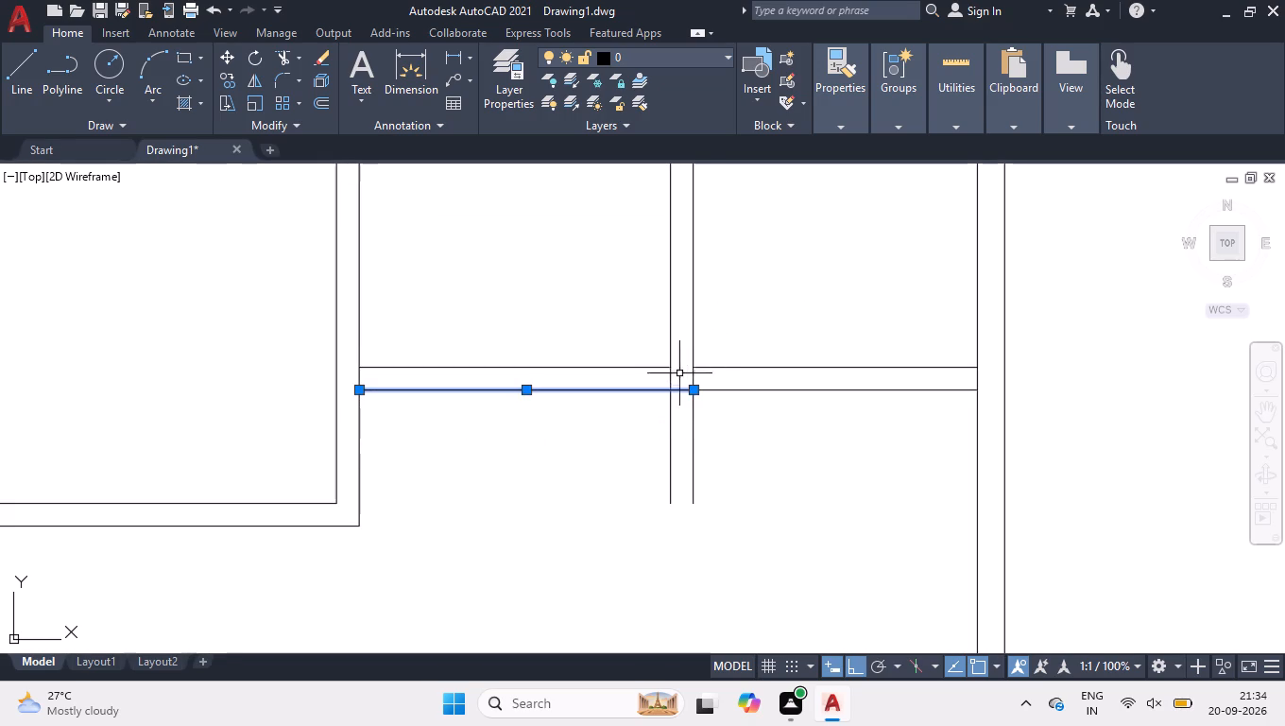
right_click(579, 307)
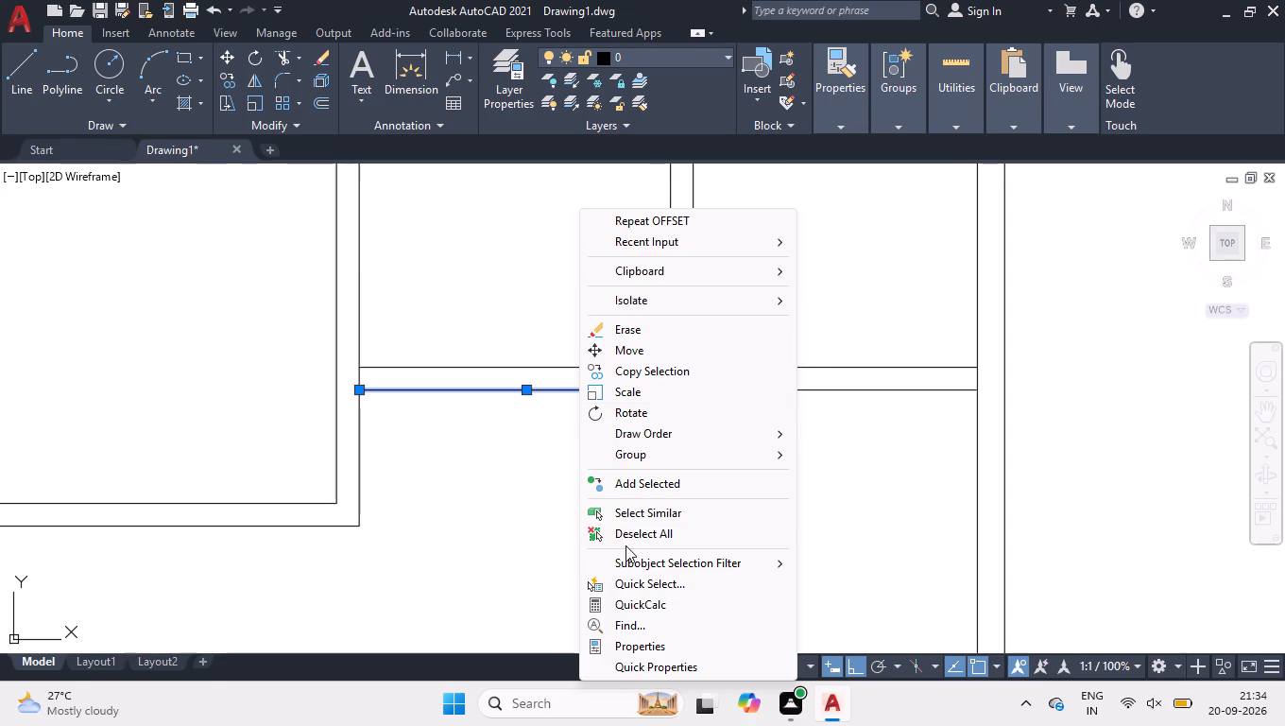
left_click(623, 528)
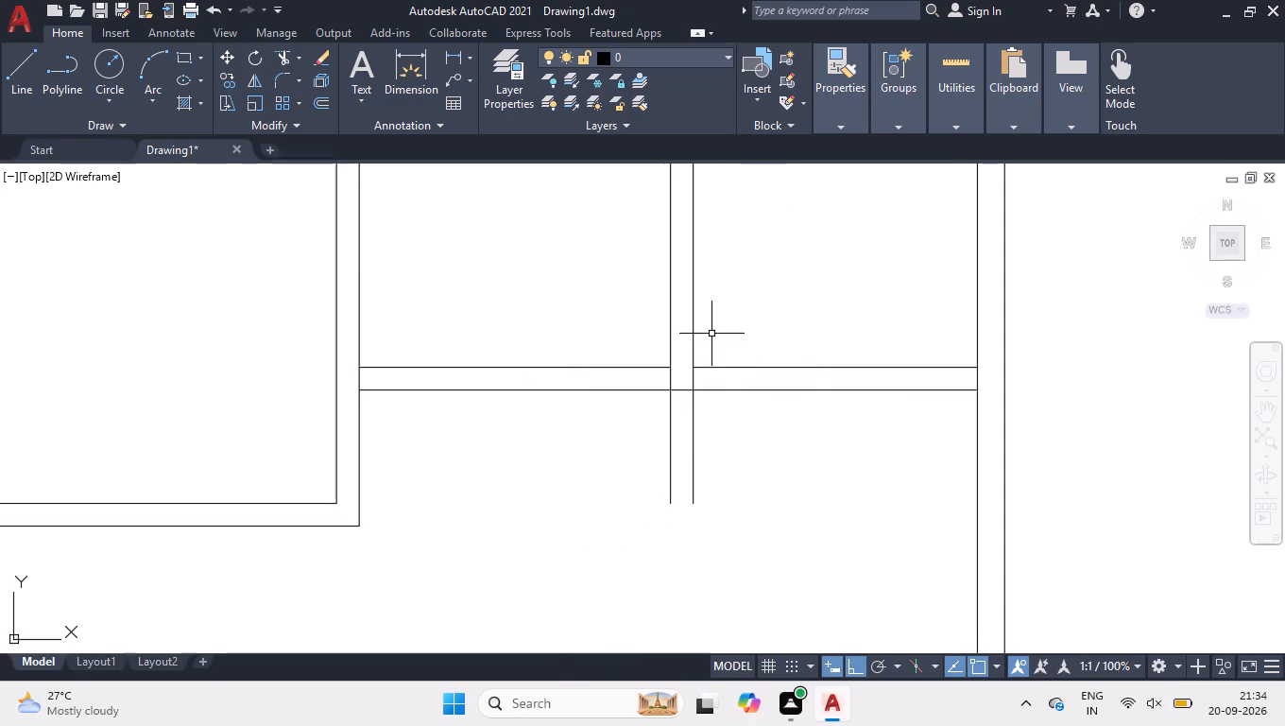
Draw a jamb line across the end of the partition beside the middle room and move it 2'8" away from the vertical partition.
key("l")
key("Return")
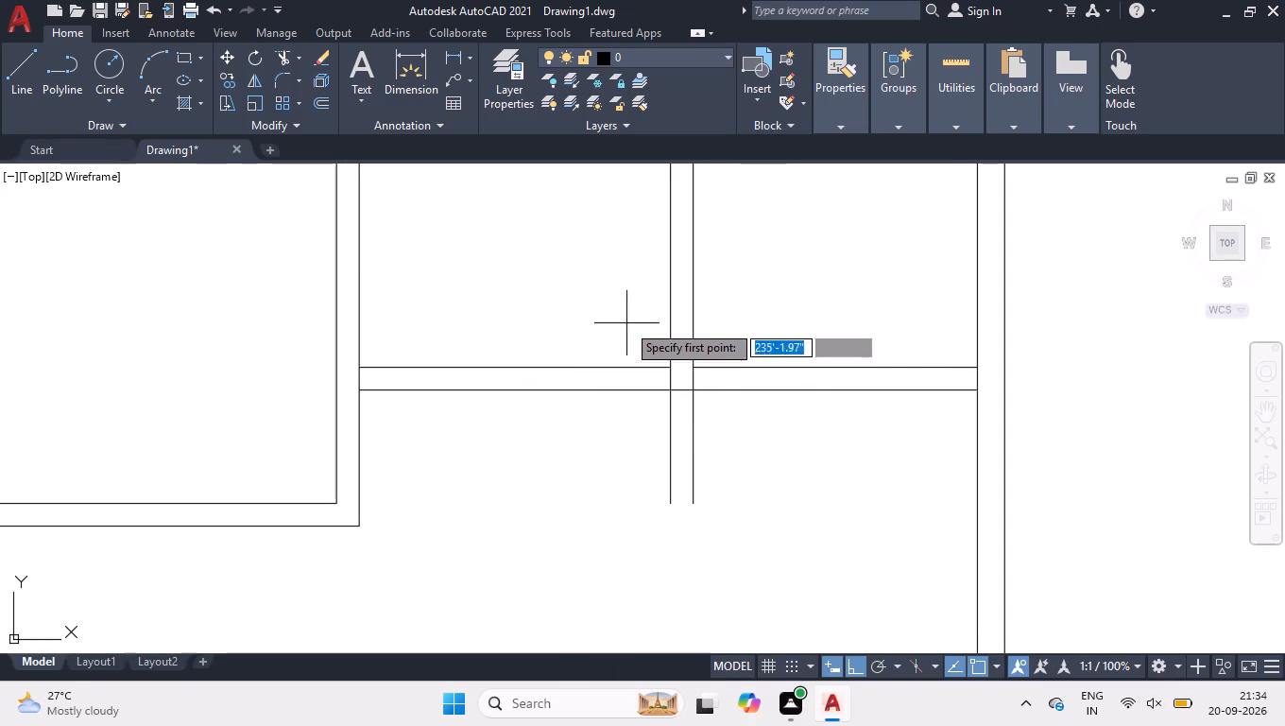
left_click(695, 369)
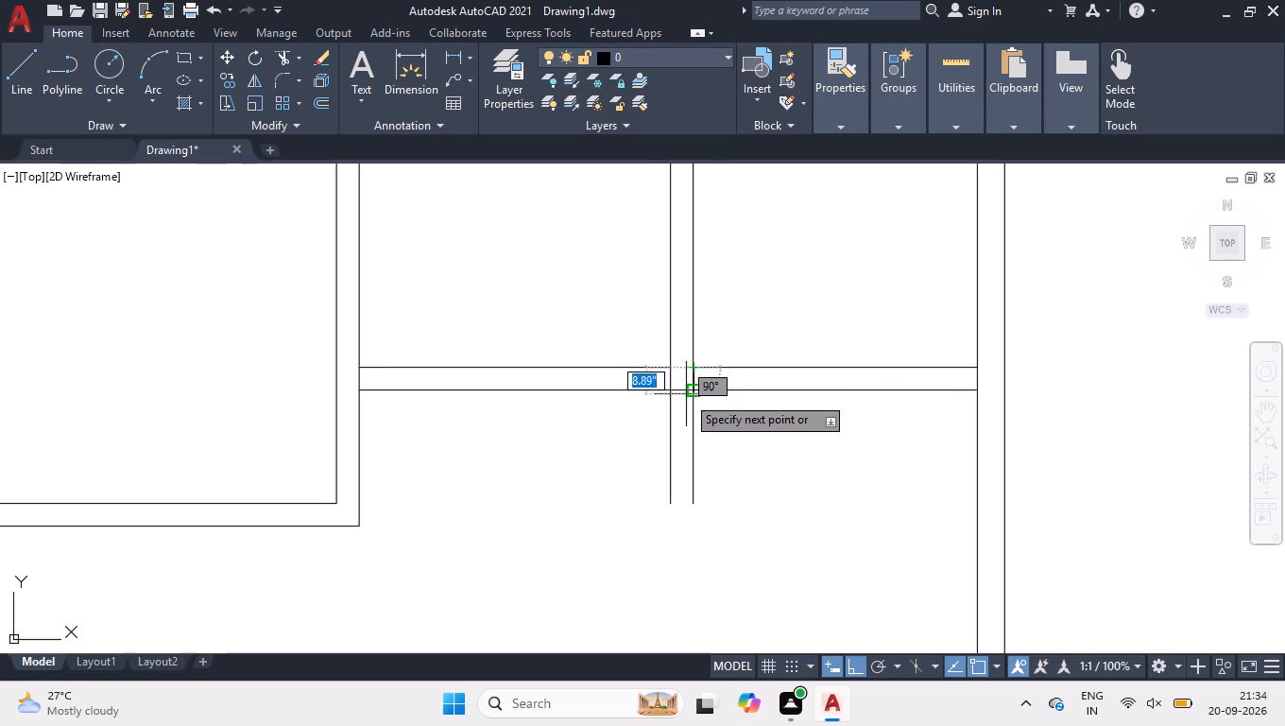
left_click(693, 389)
key("space")
scroll(696, 373, "up", 2)
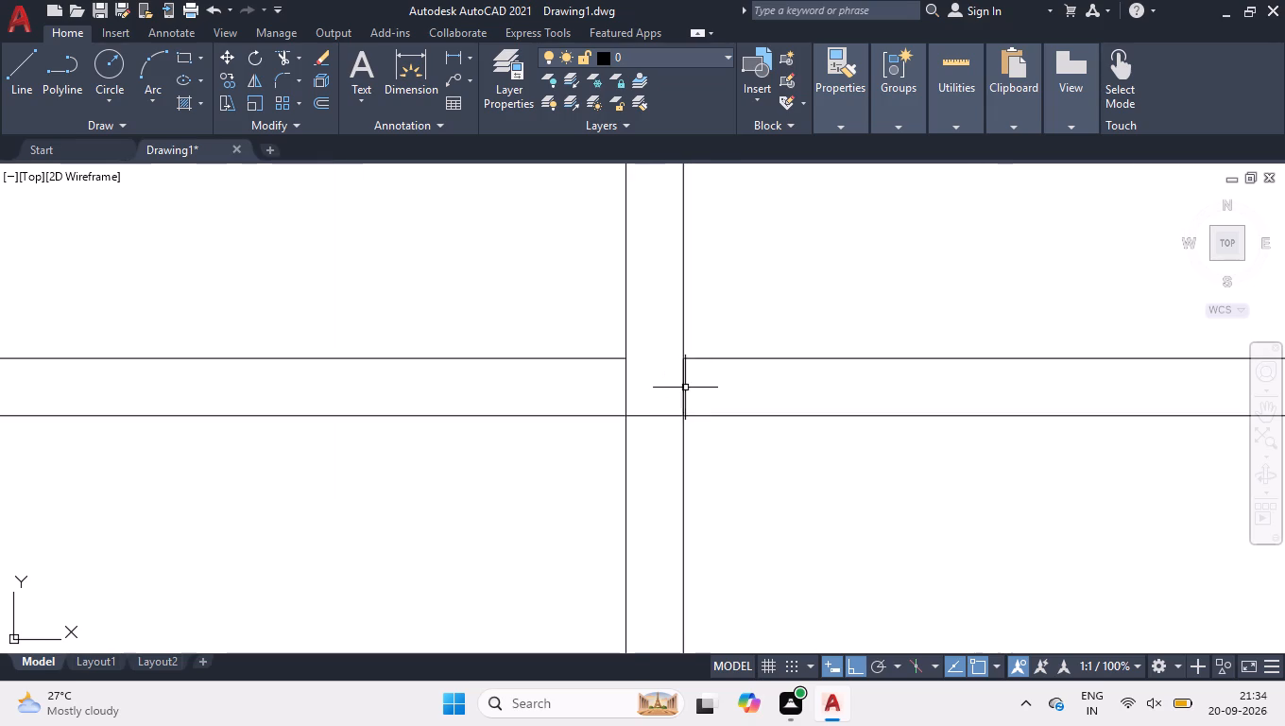
left_click(686, 386)
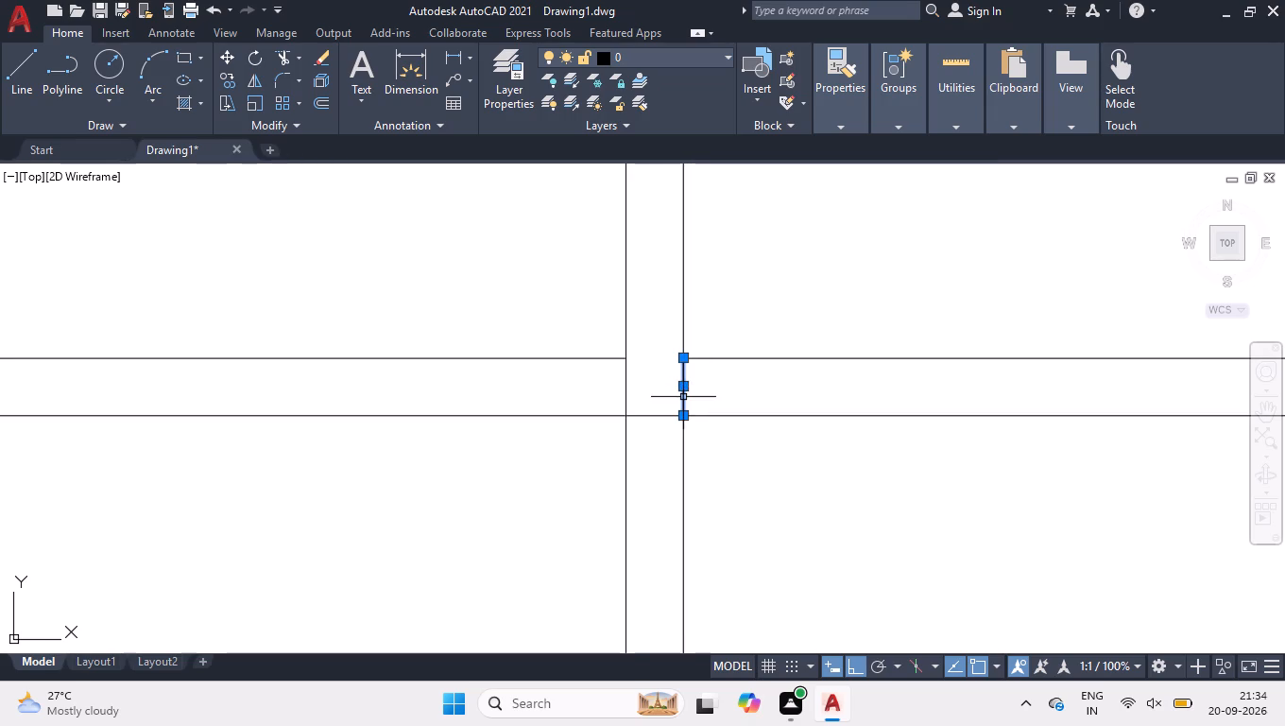
left_click(682, 389)
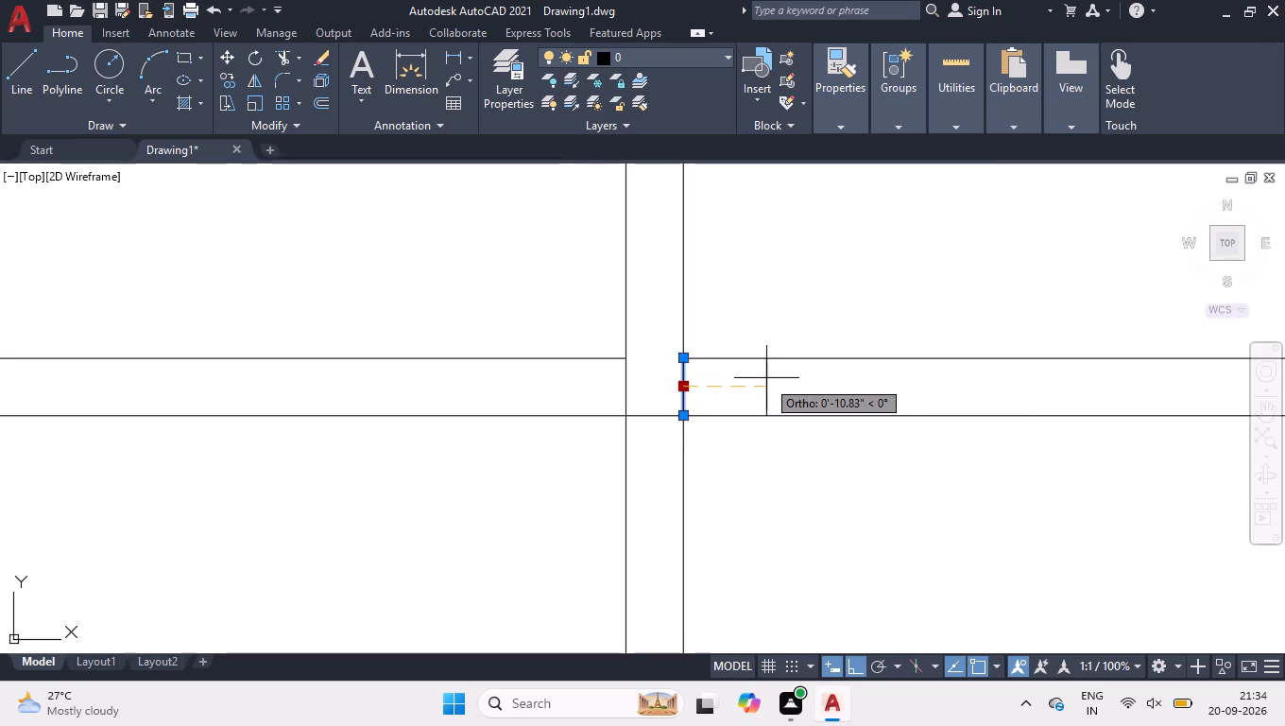
type("2'8")
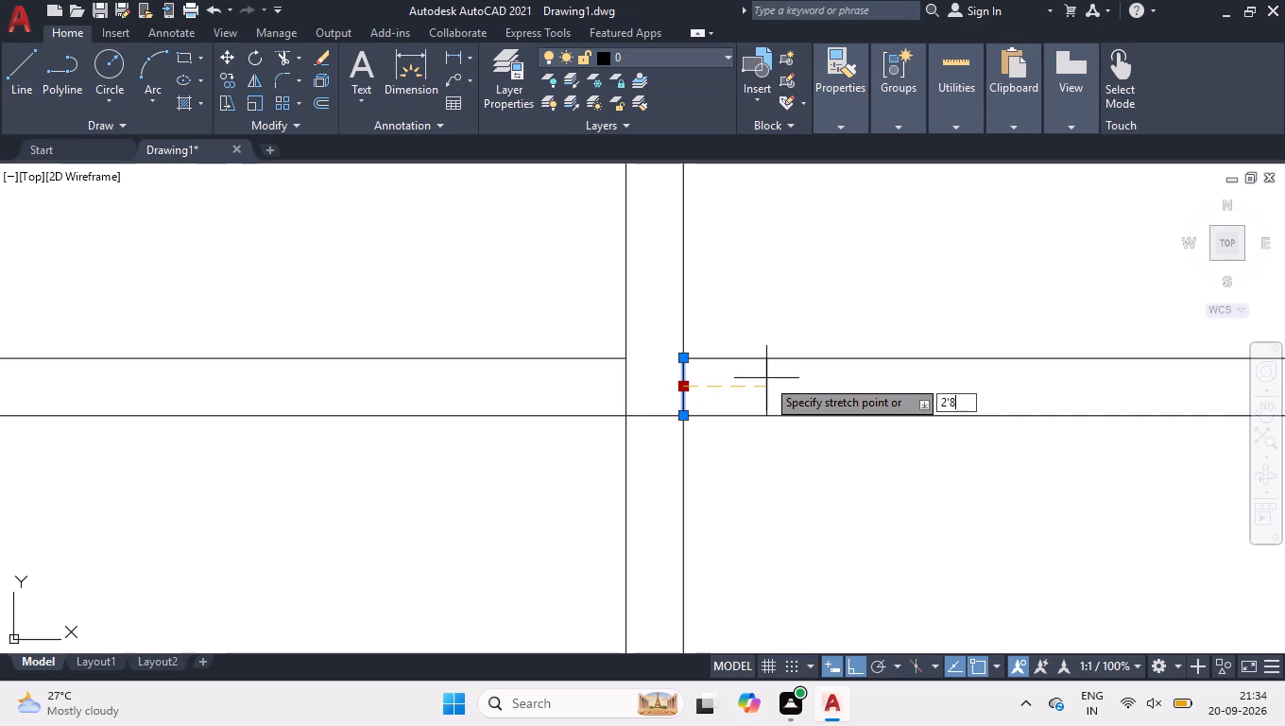
key("Return")
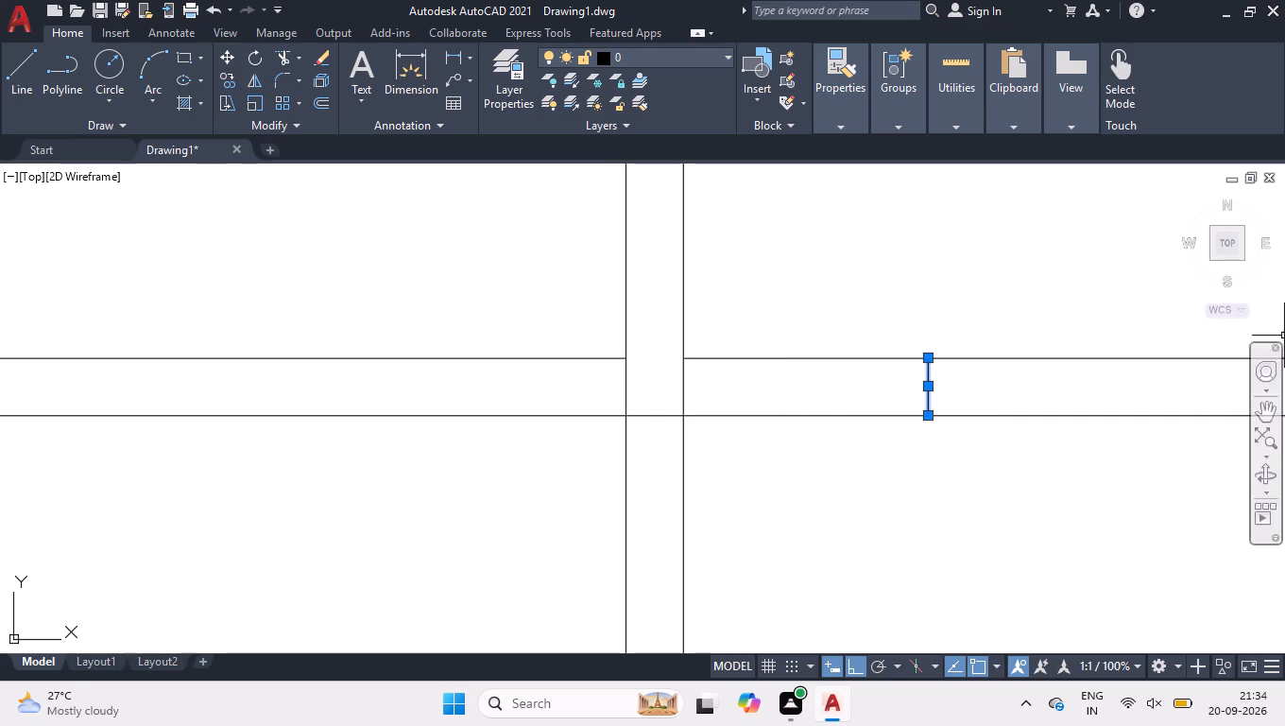
key("space")
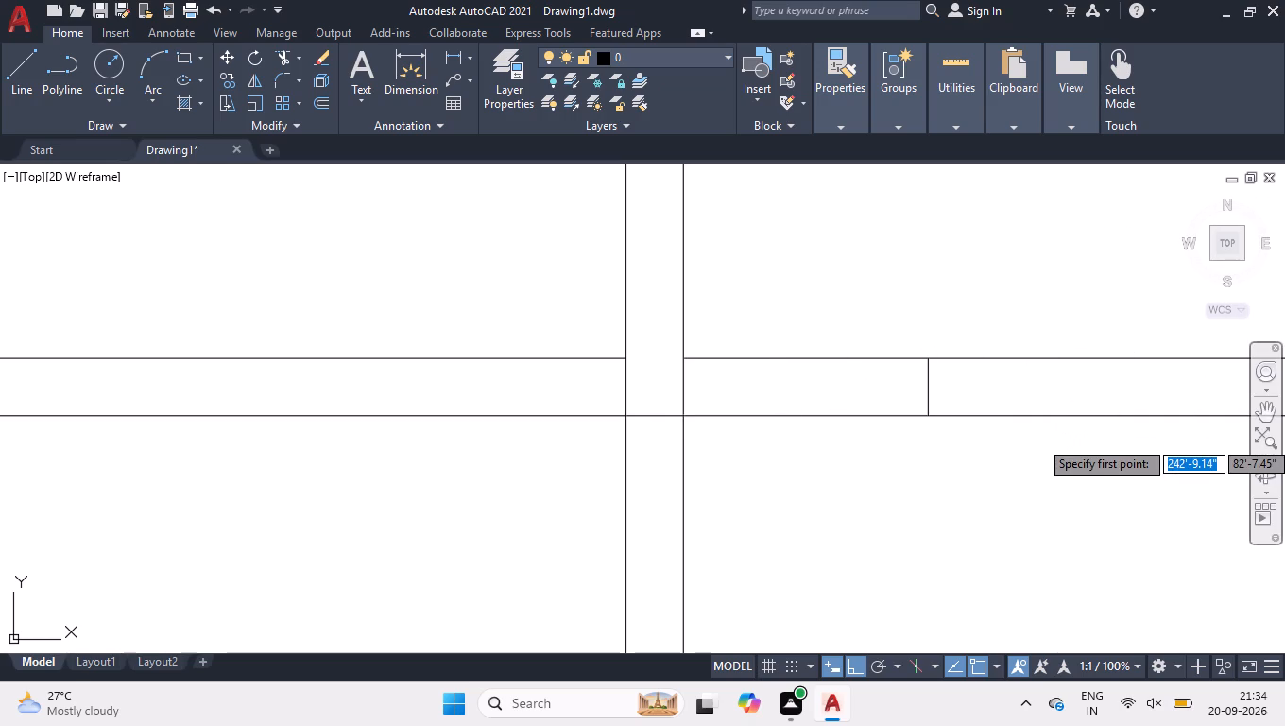
key("space")
key("space")
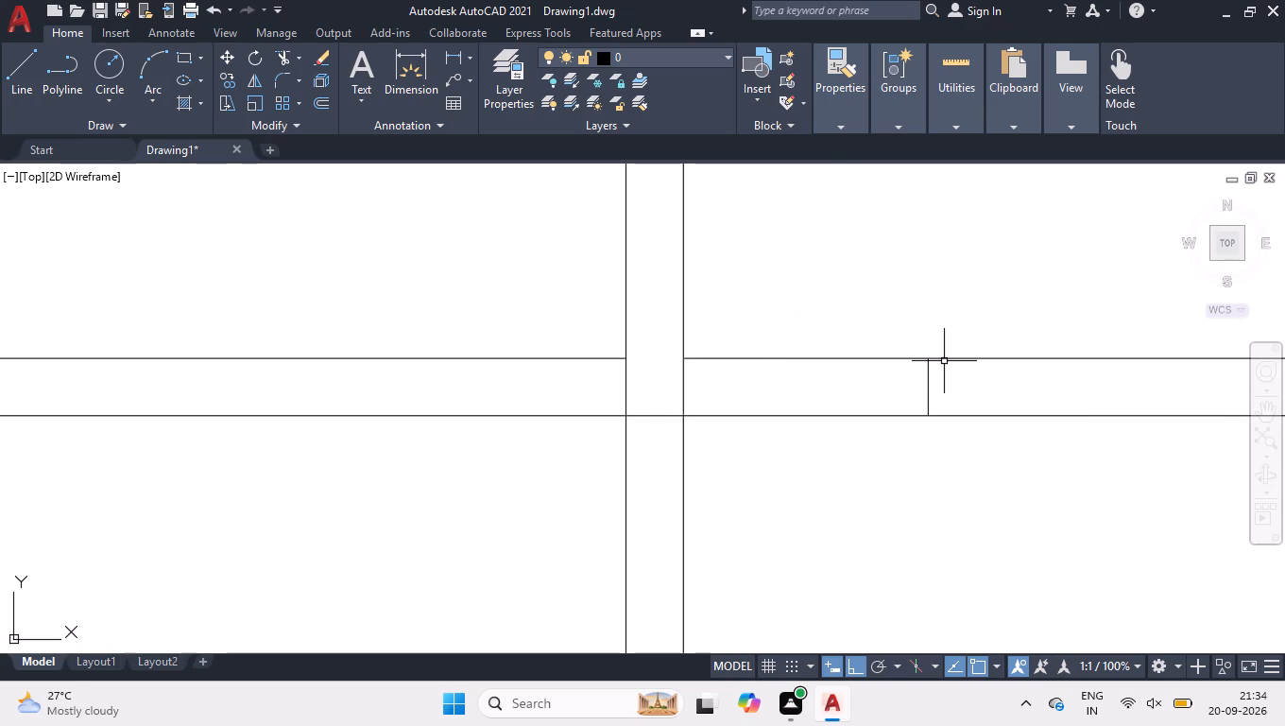
Trim both partition lines between the vertical partition and the jamb line to open a 2'8" doorway.
type("TR")
key("Return")
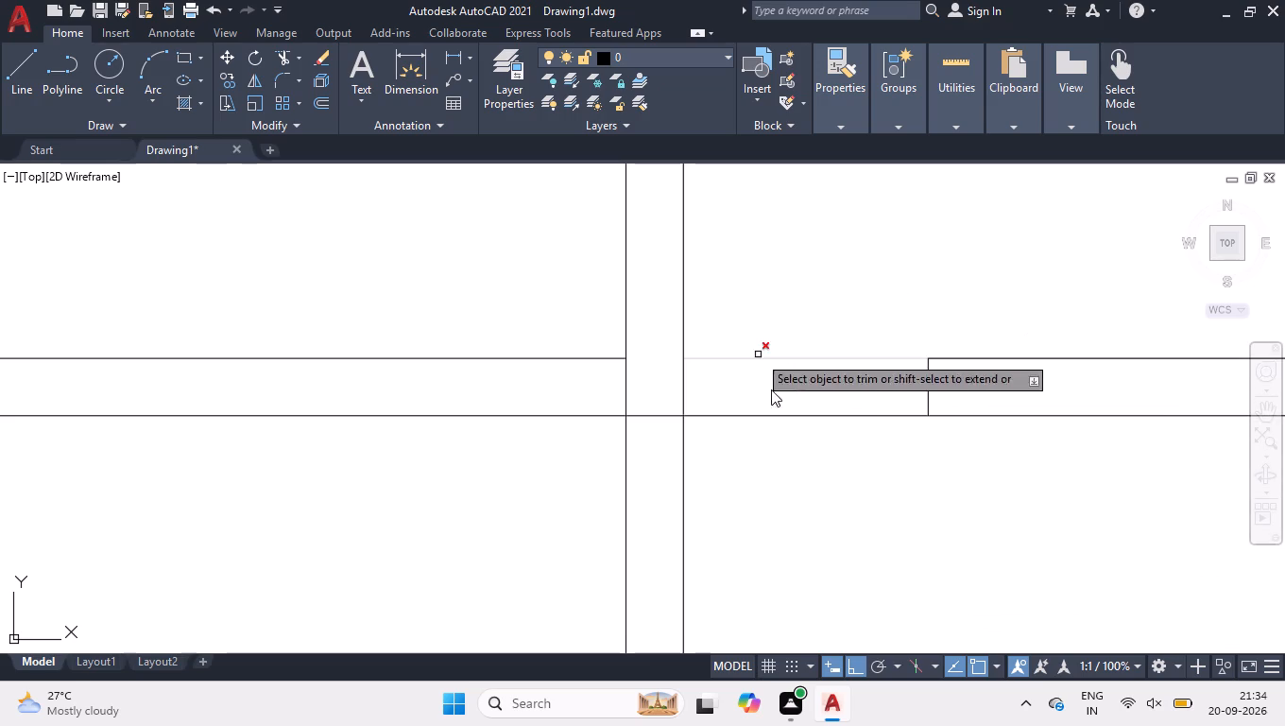
left_click(784, 313)
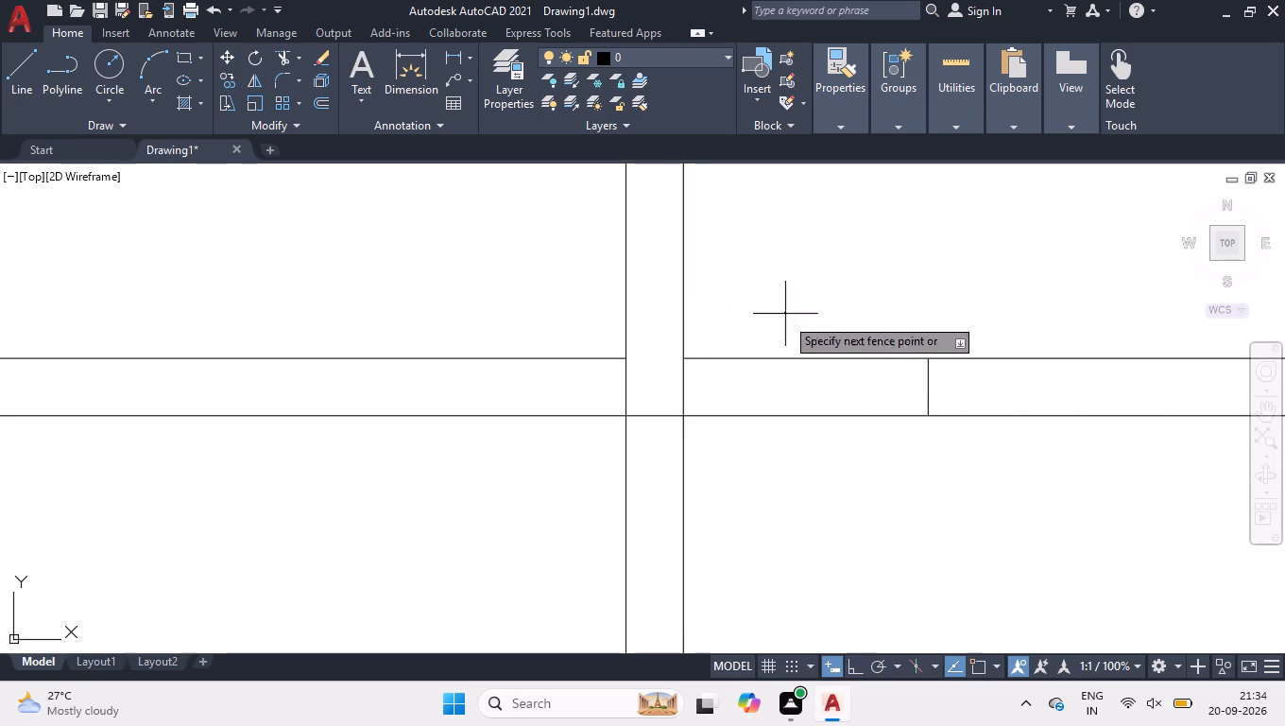
left_click(769, 474)
key("space")
Trim the vertical partition's two lines below the middle room's lower partition, plus the inner stub where the two partitions meet.
scroll(758, 457, "down", 3)
scroll(758, 457, "up", 1)
key("space")
left_click(651, 493)
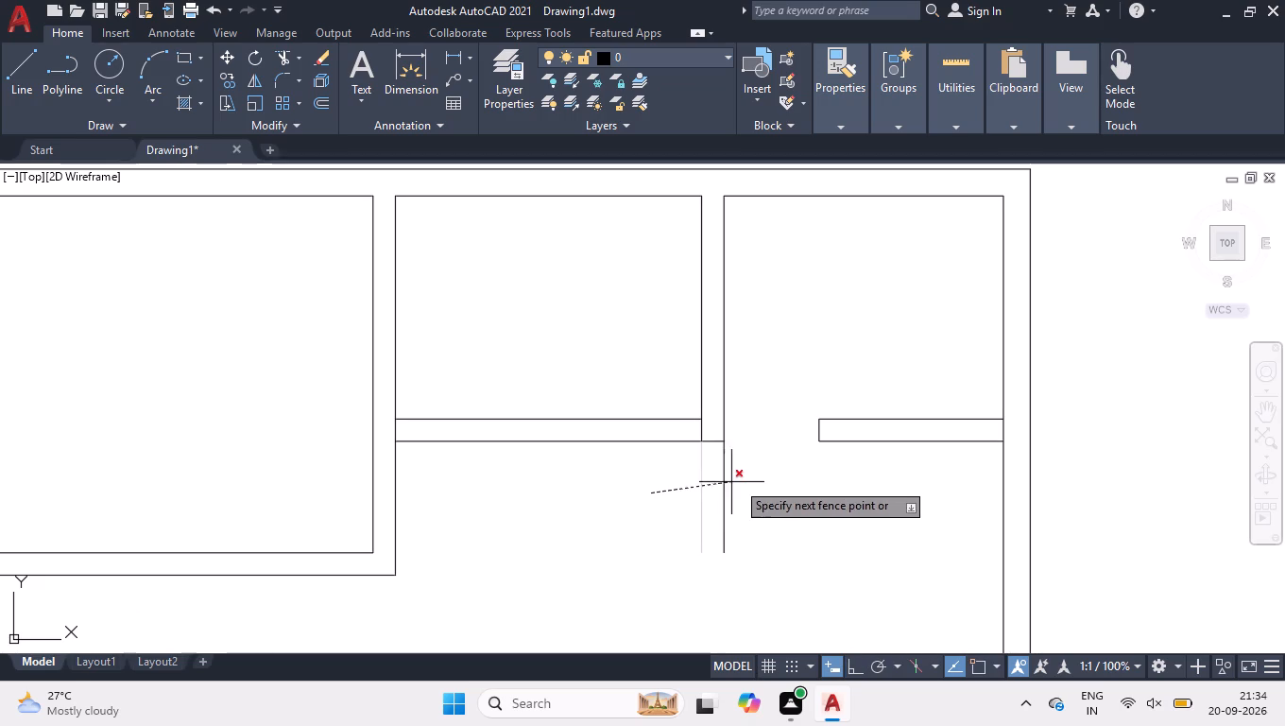
left_click(745, 479)
key("space")
scroll(715, 427, "up", 2)
key("space")
left_click(689, 431)
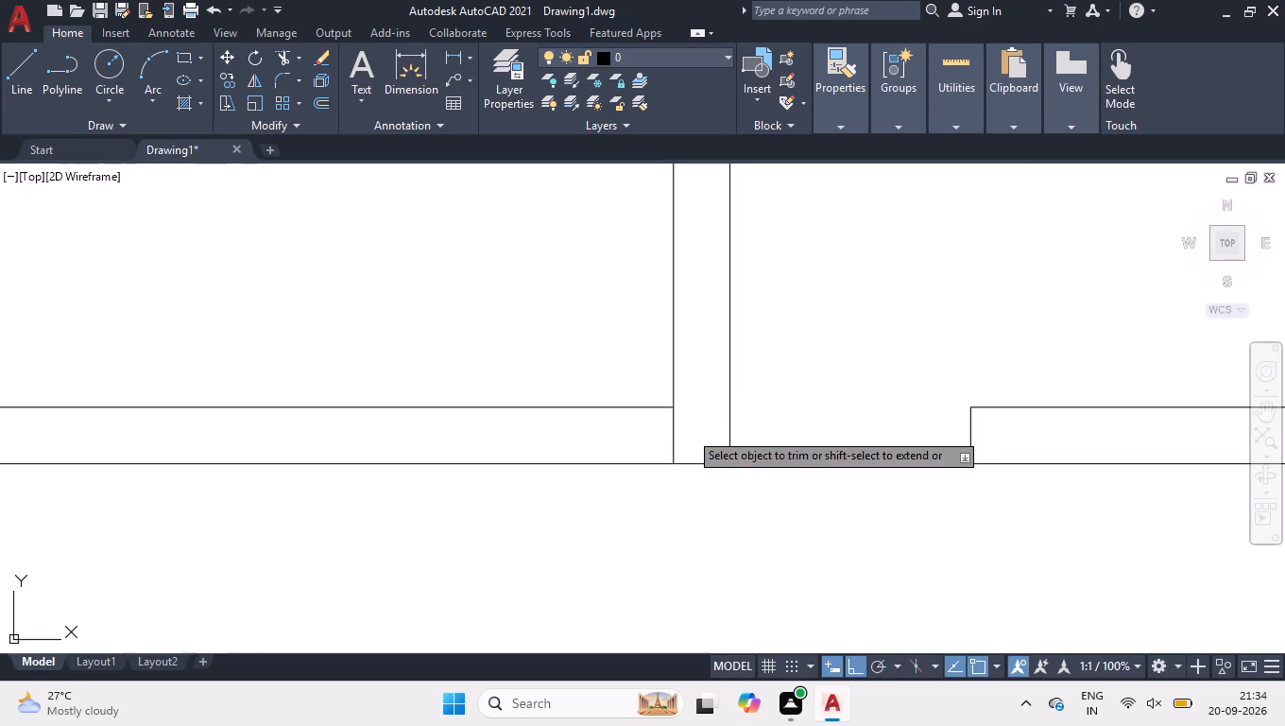
left_click(642, 437)
key("space")
Stretch both lines of the middle room's lower partition across to the corner room's inner wall line, and deselect them.
scroll(666, 468, "down", 2)
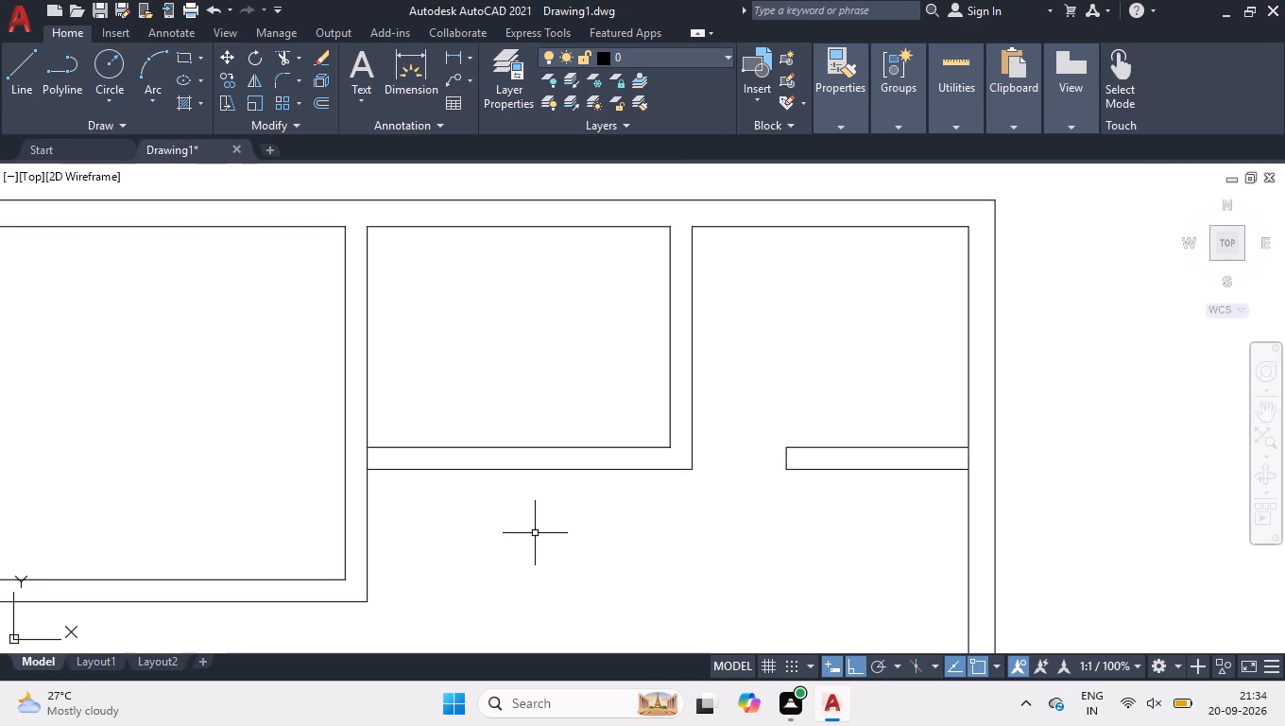
left_click(454, 520)
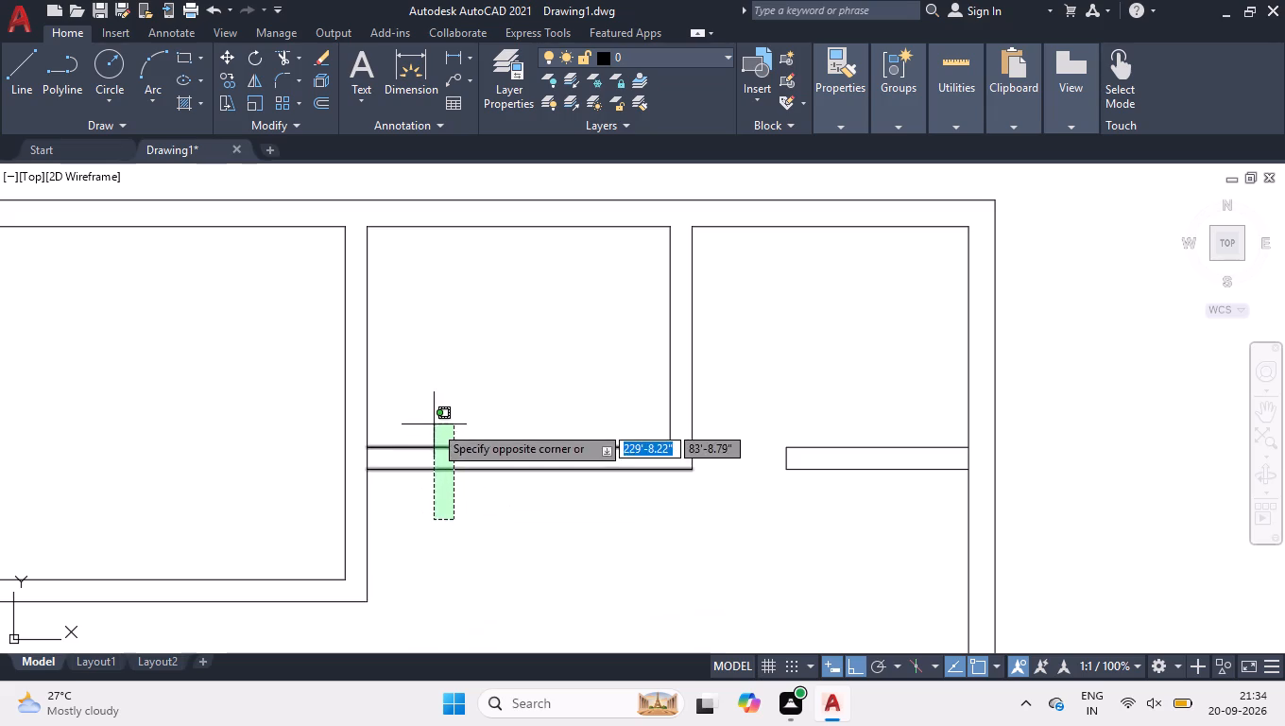
left_click(432, 422)
scroll(349, 445, "up", 2)
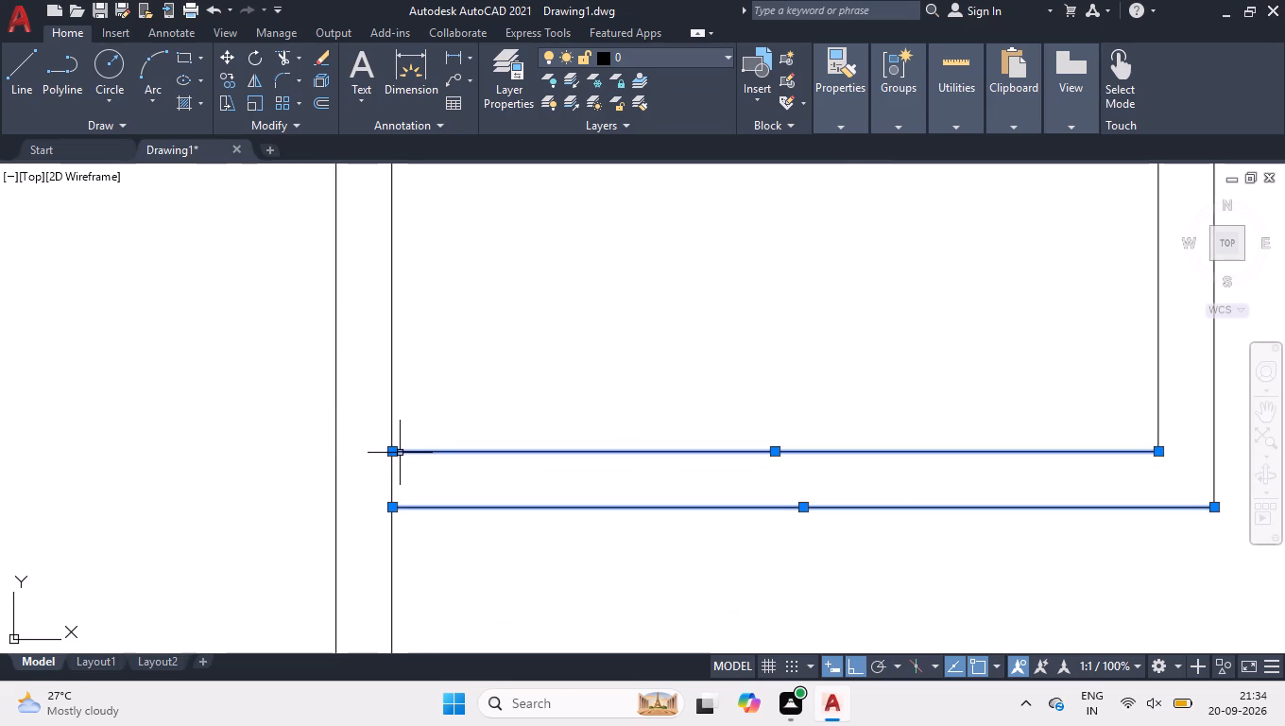
left_click(389, 453)
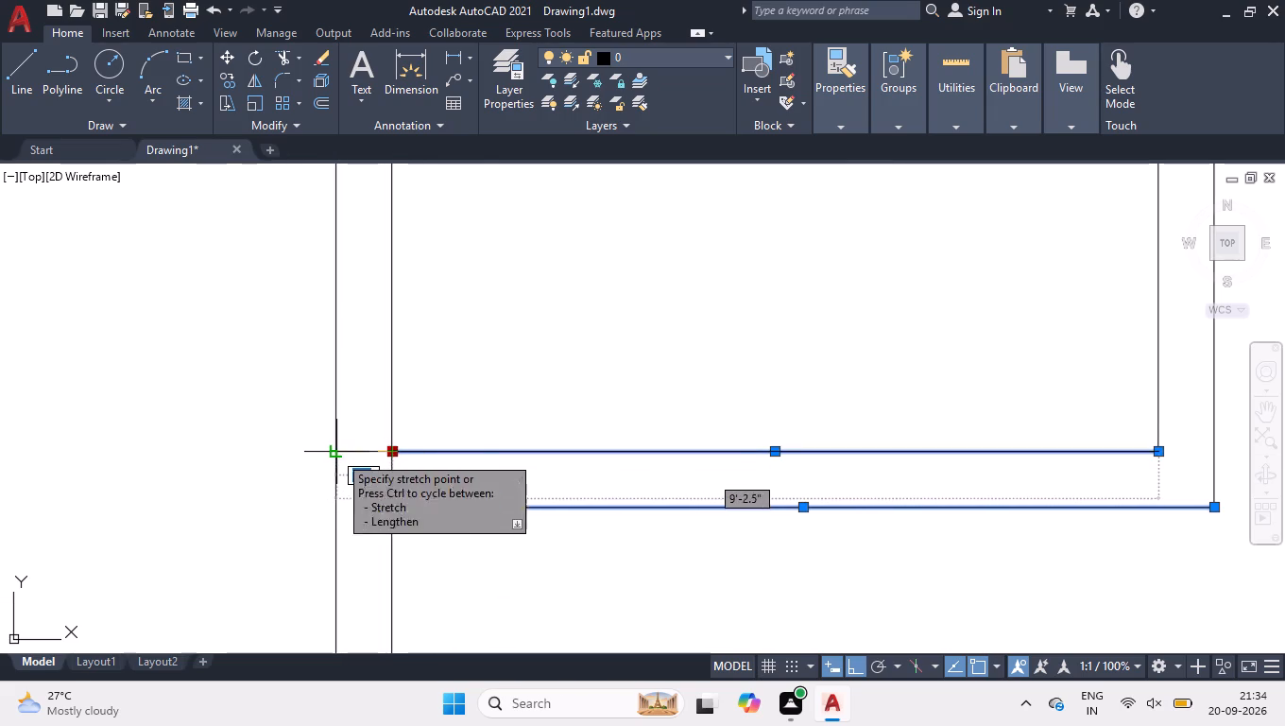
left_click(338, 455)
left_click(393, 504)
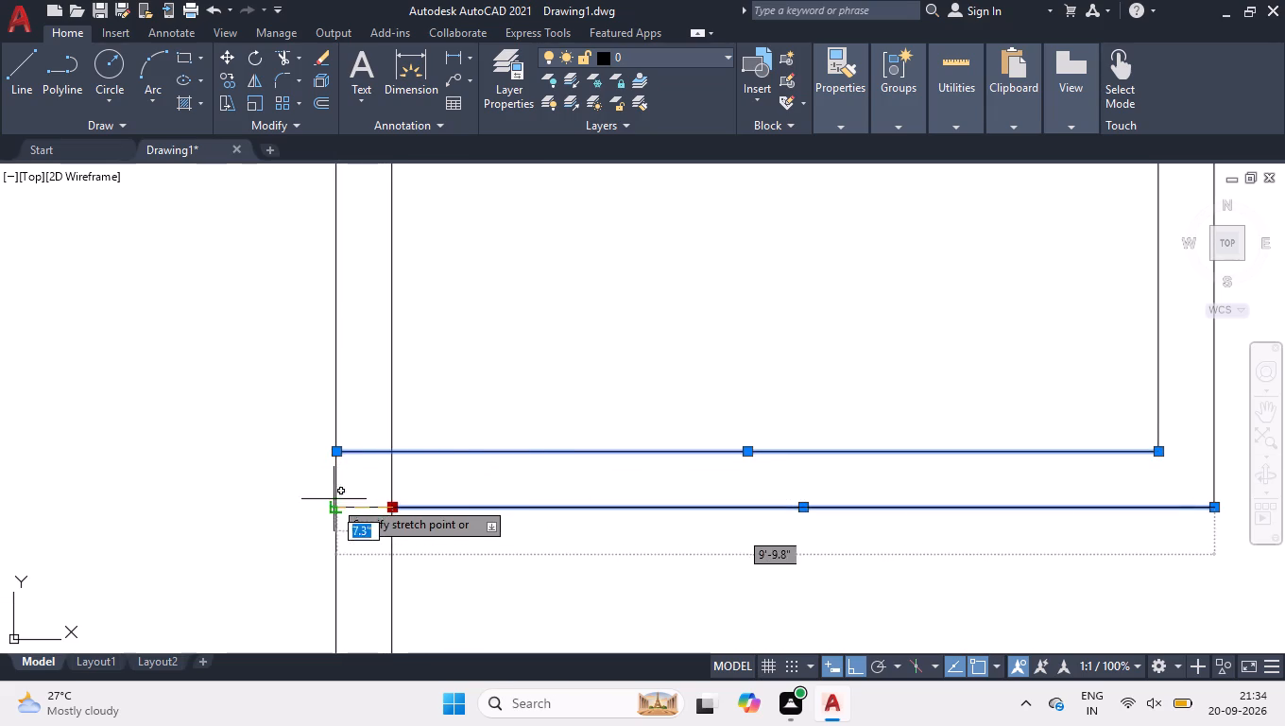
left_click(337, 507)
right_click(358, 471)
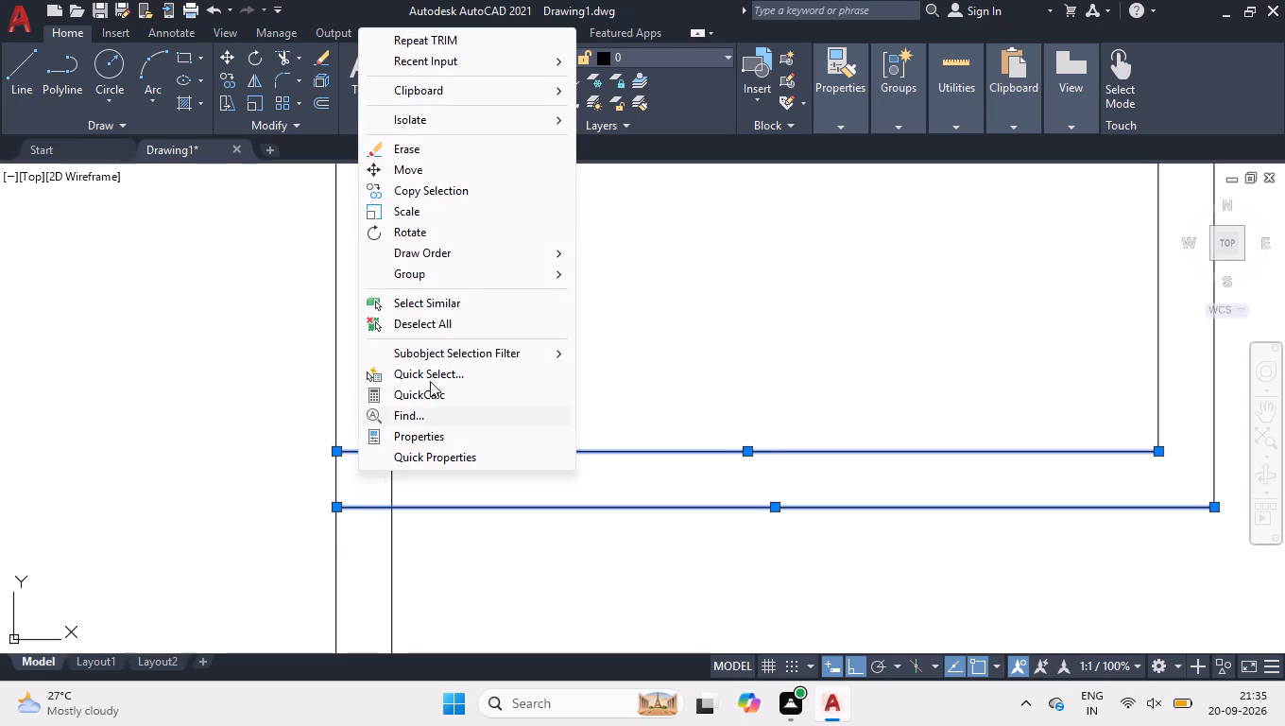
left_click(440, 319)
Stretch the upper line of the corner room's lower partition to the outer line of its vertical partition, and deselect it.
scroll(453, 311, "down", 3)
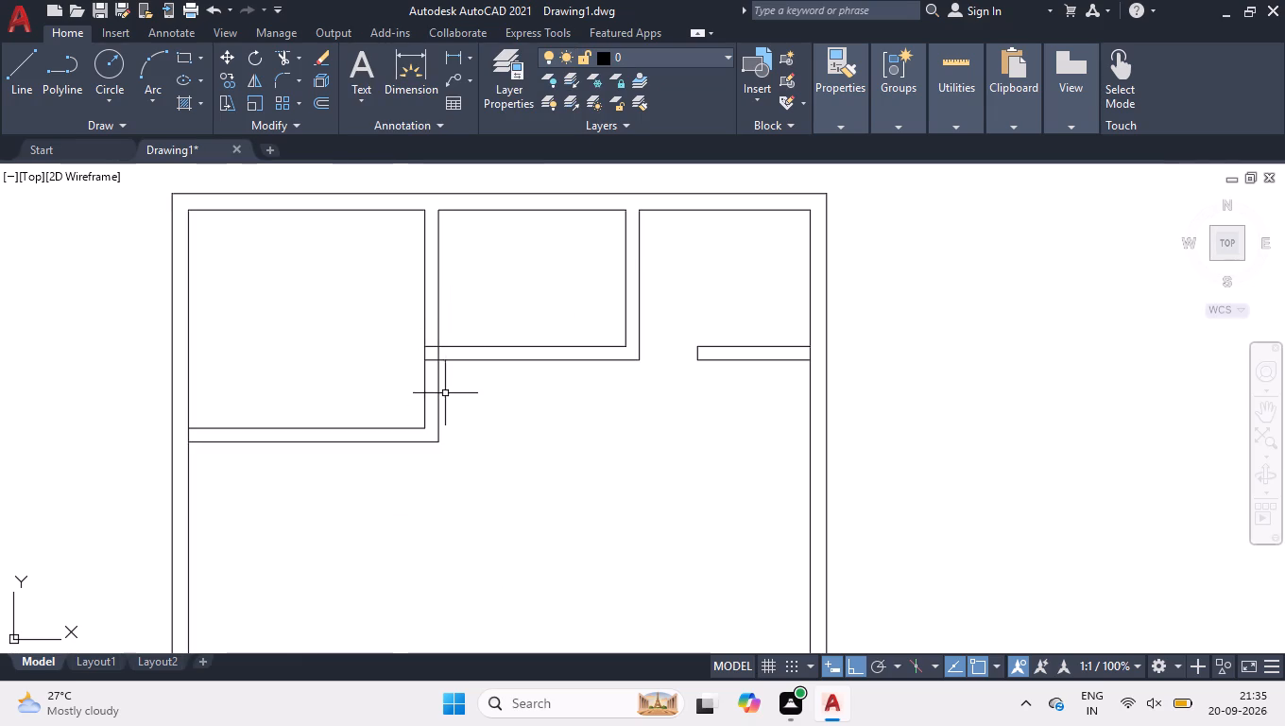
scroll(441, 403, "up", 1)
left_click(351, 440)
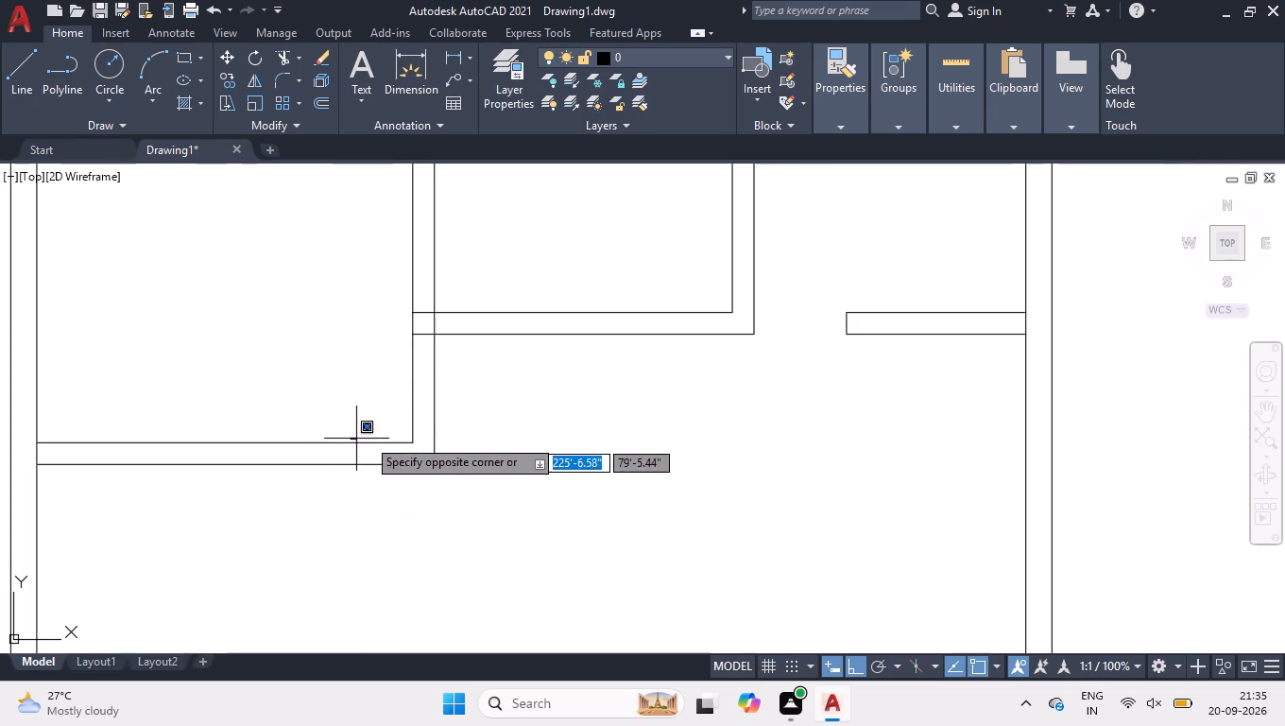
left_click(359, 457)
left_click(358, 452)
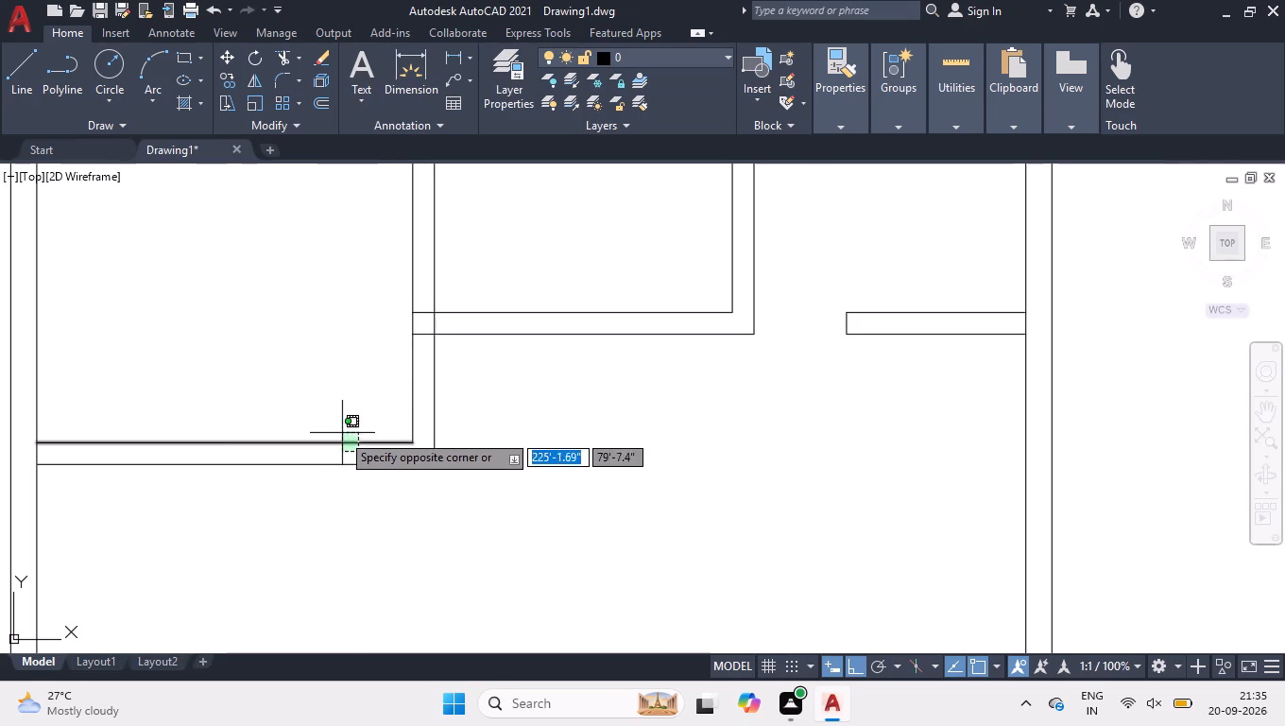
left_click(341, 433)
scroll(379, 431, "up", 1)
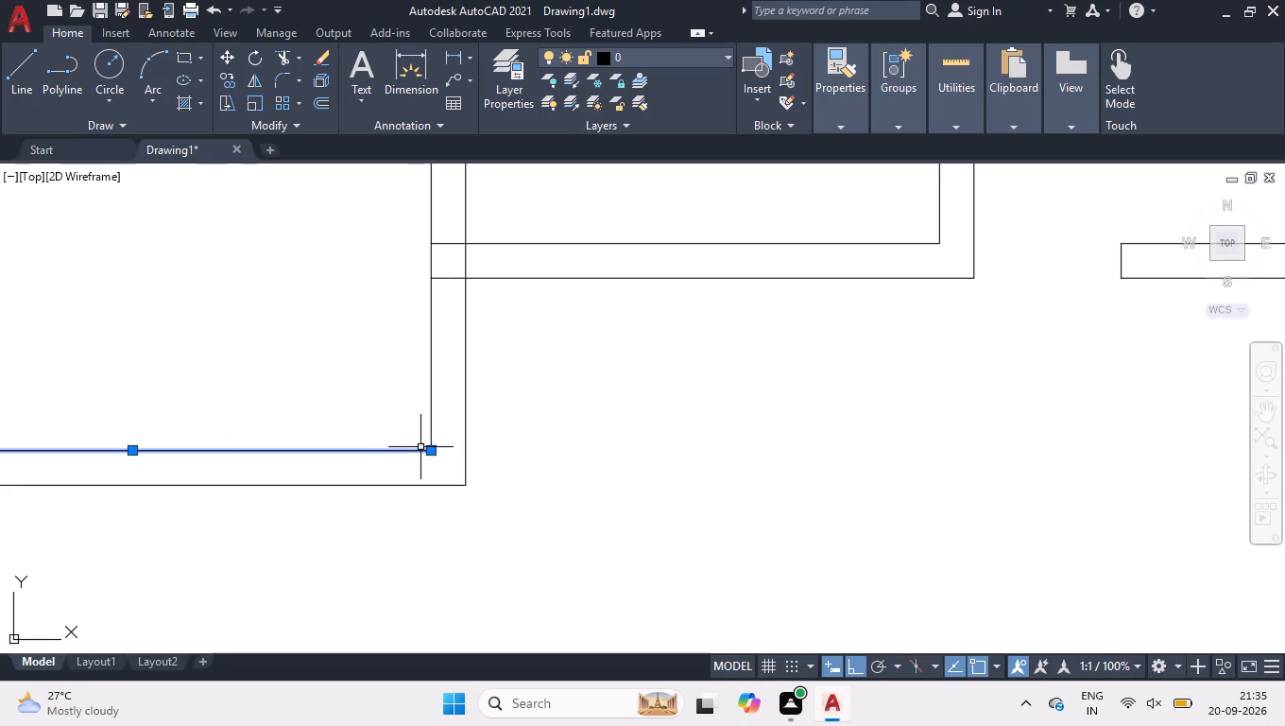
left_click(428, 450)
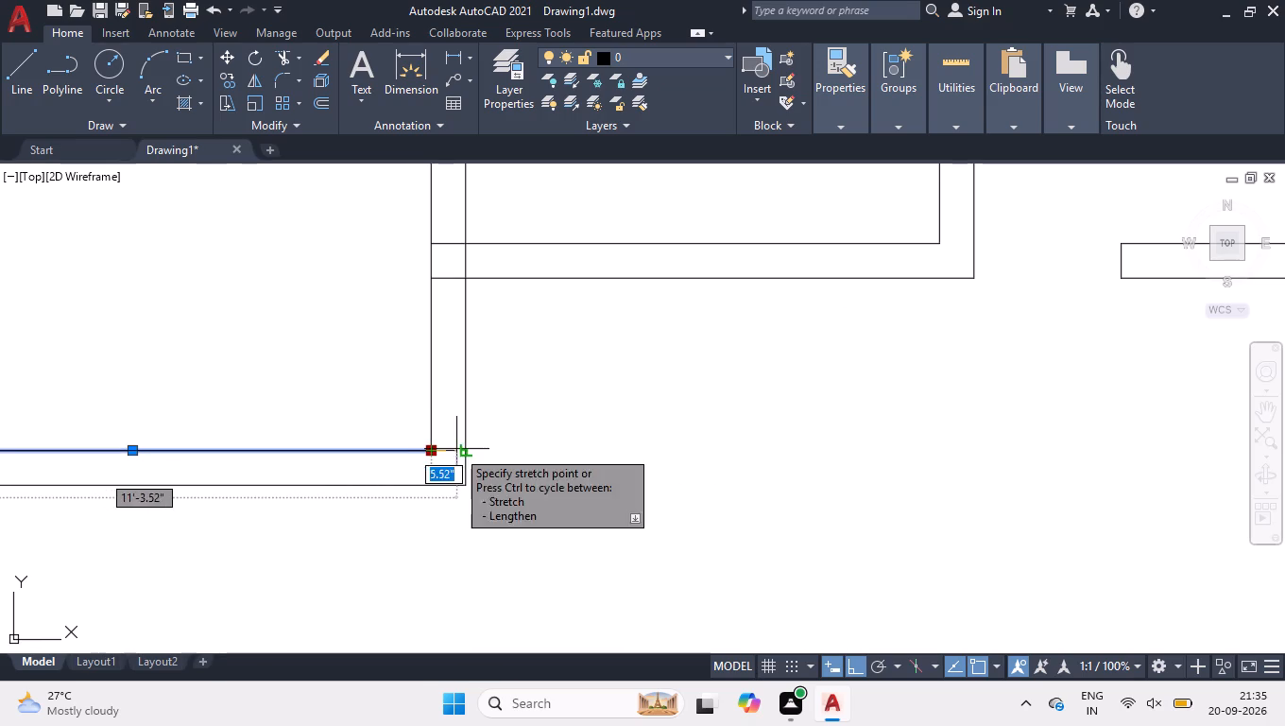
left_click(465, 449)
right_click(494, 437)
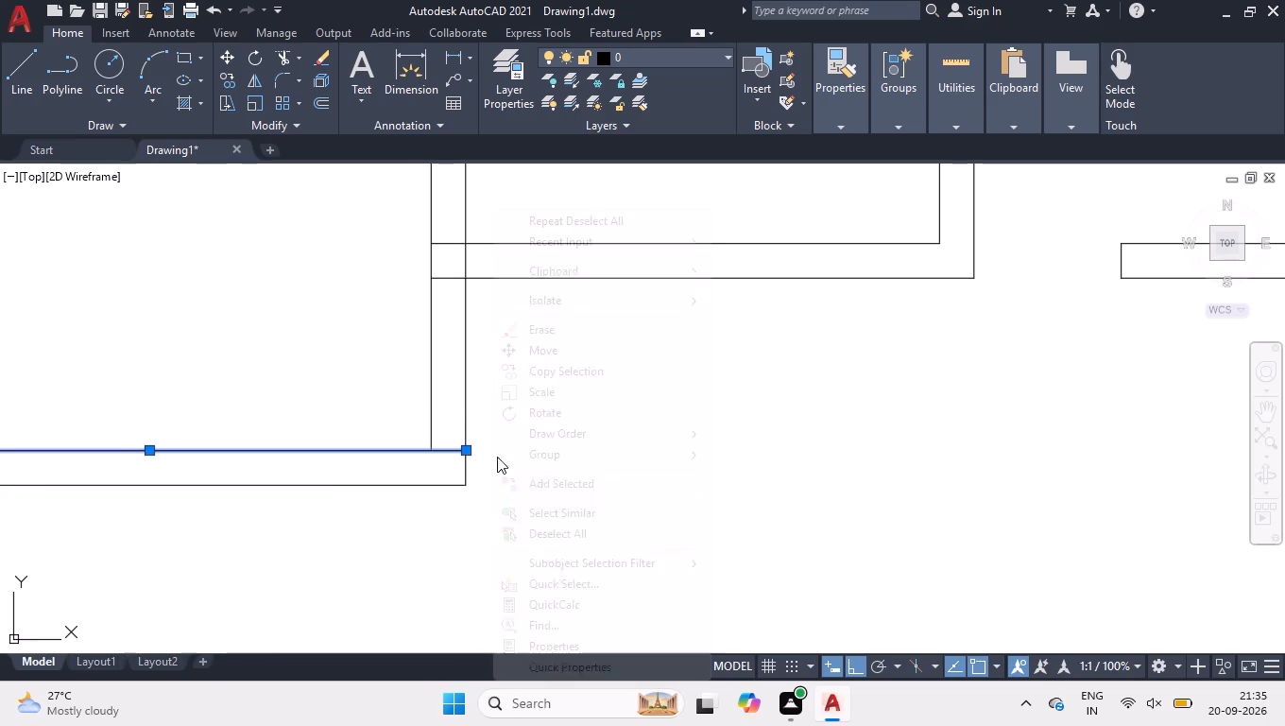
left_click(524, 534)
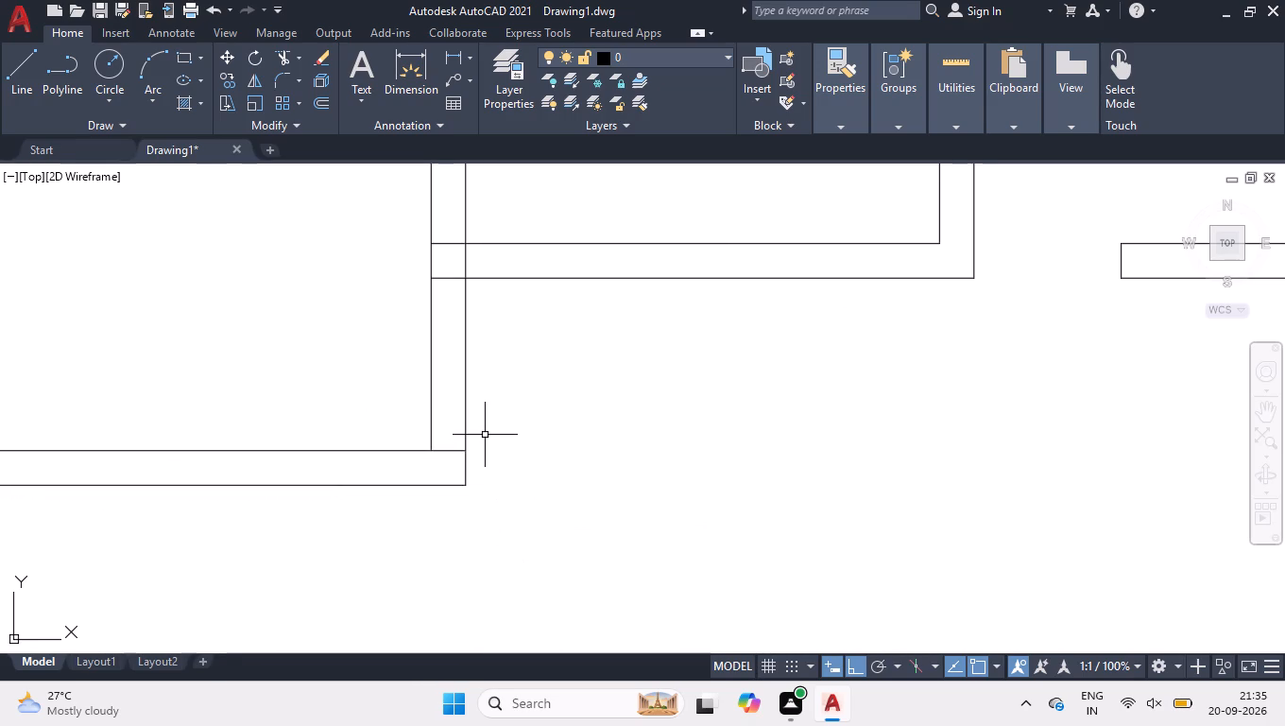
Trim the vertical partition line inside the middle room's partition junction and both vertical lines down to the corner room's lower partition.
type("TR")
key("Return")
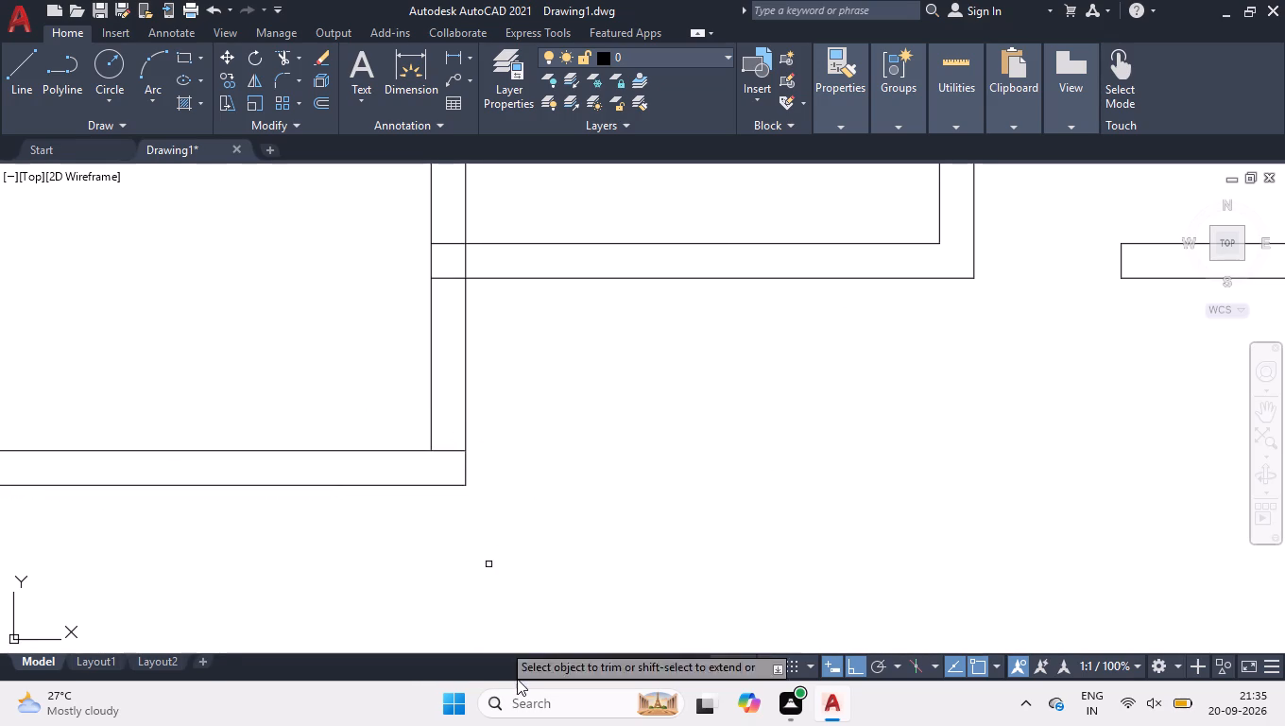
left_click(492, 260)
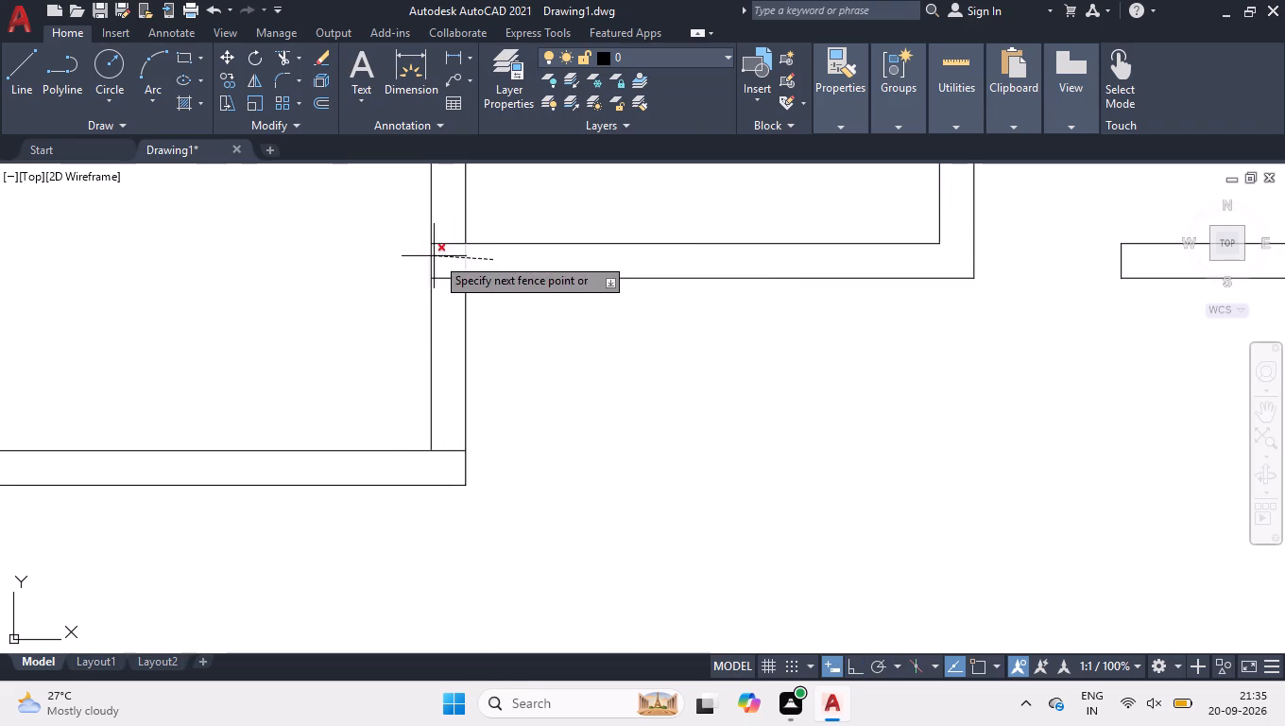
left_click(448, 258)
left_click(344, 355)
left_click(527, 352)
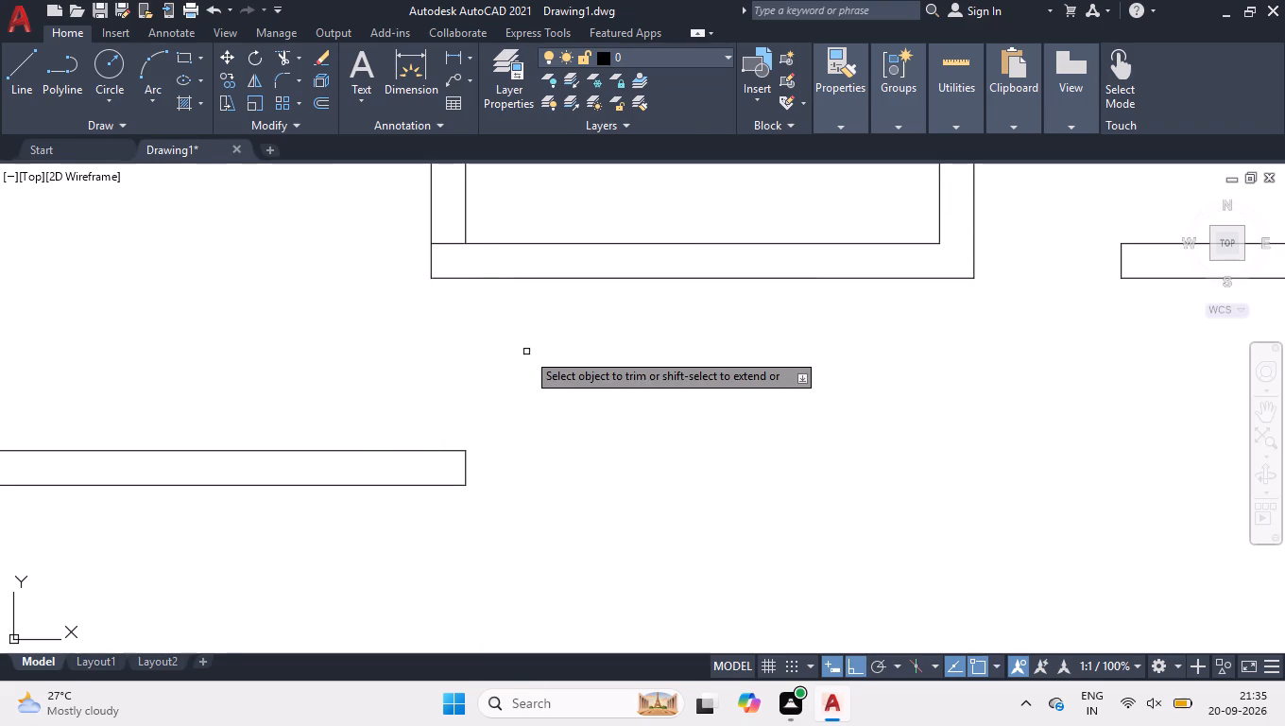
key("space")
Draw a line across the vertical partition between corner and middle rooms at its lower end, and move it up 2'6".
scroll(505, 360, "down", 2)
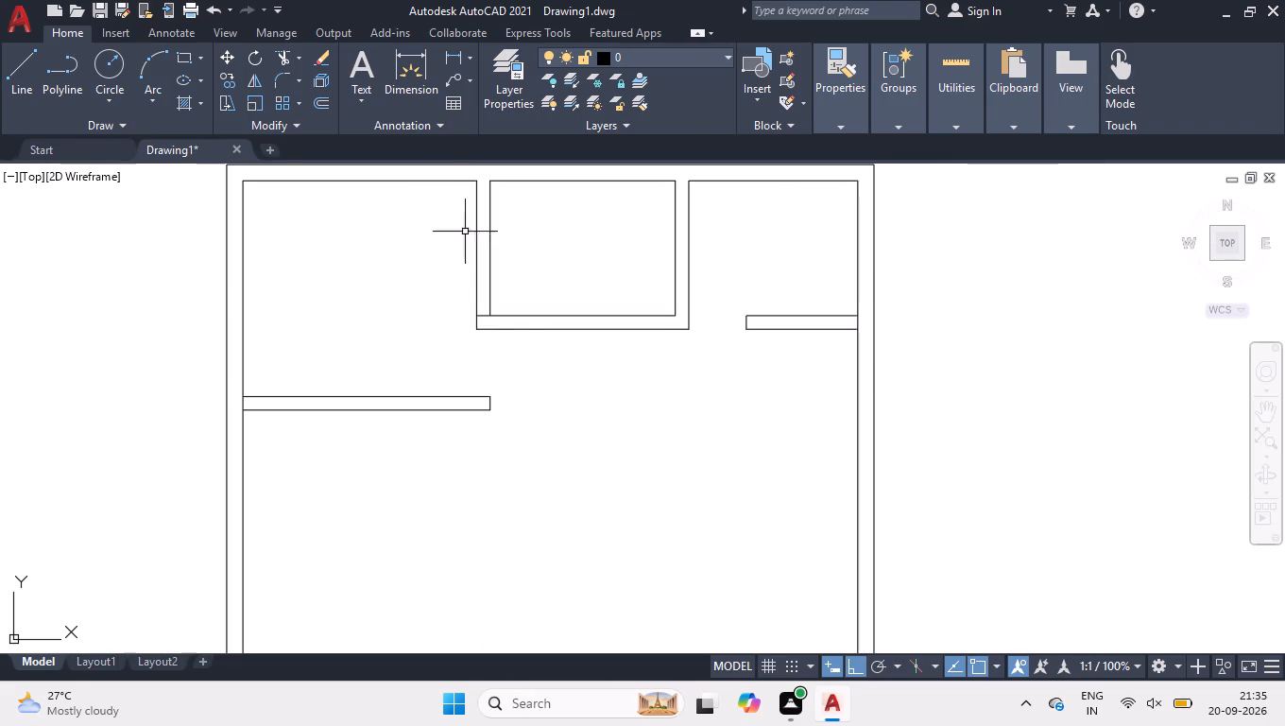
scroll(504, 332, "down", 1)
scroll(478, 256, "up", 3)
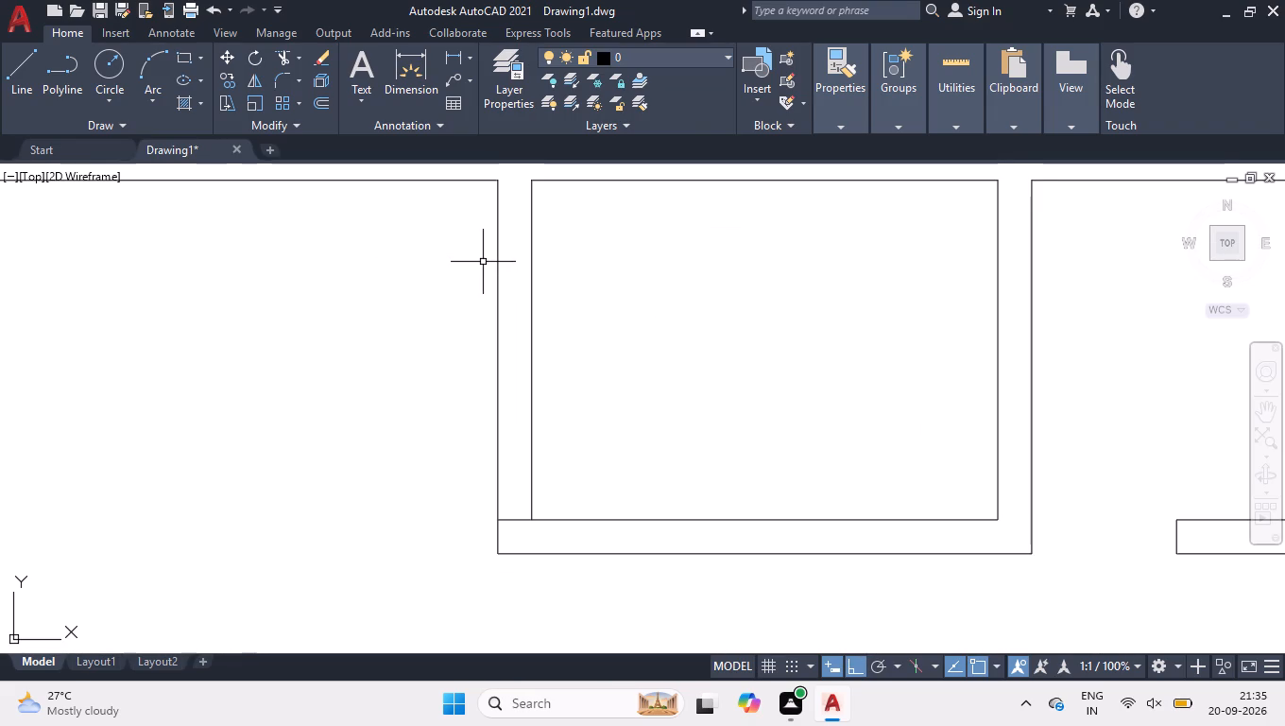
key("l")
key("Return")
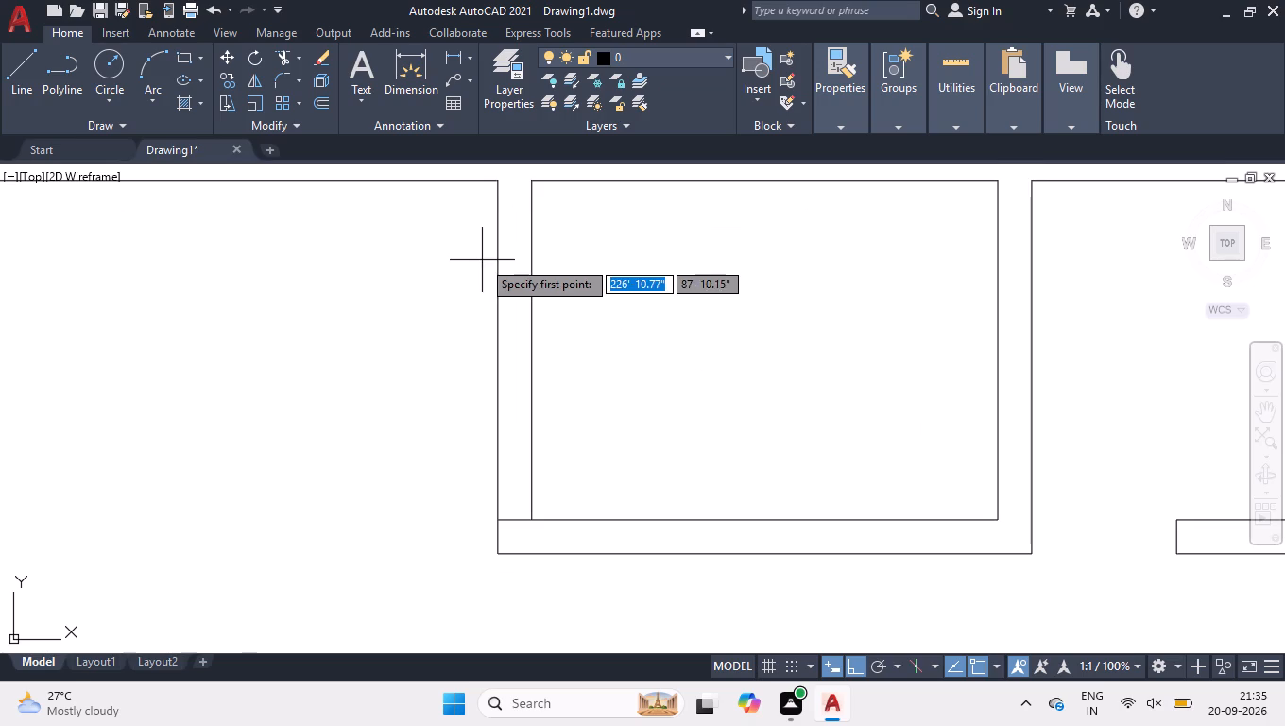
left_click(498, 517)
left_click(528, 519)
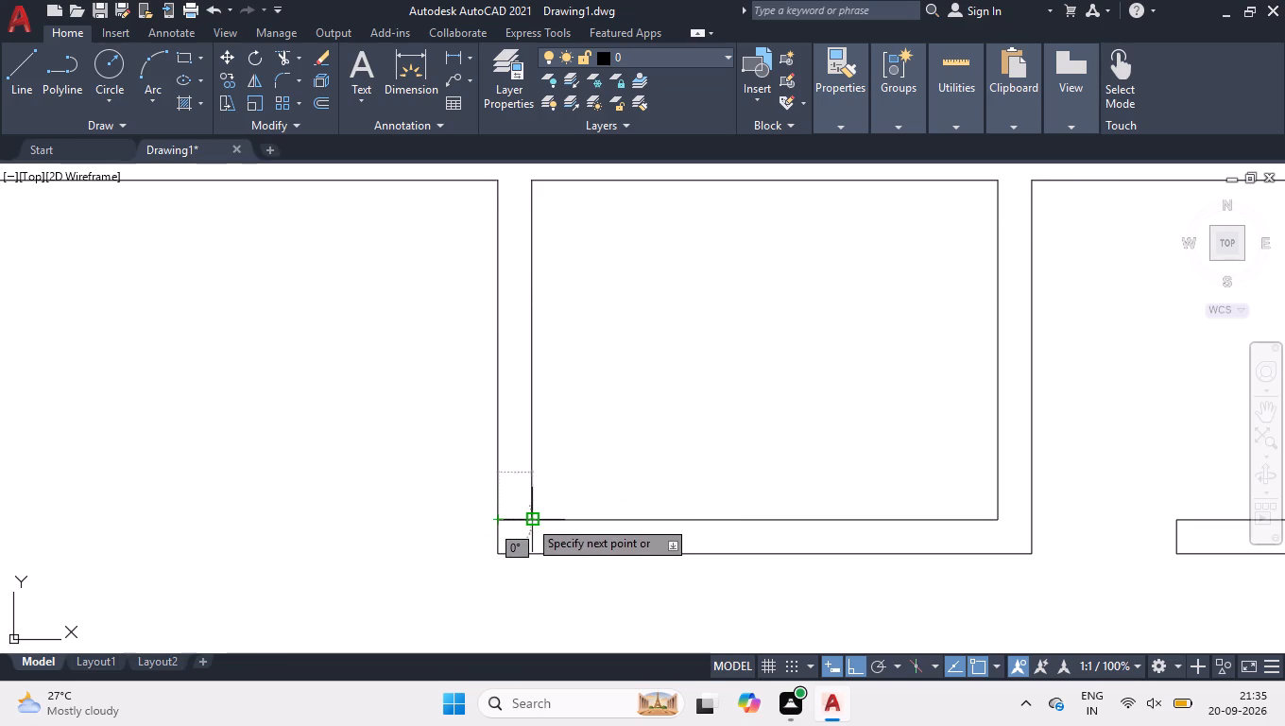
key("space")
left_click(505, 521)
scroll(505, 511, "up", 1)
left_click(518, 523)
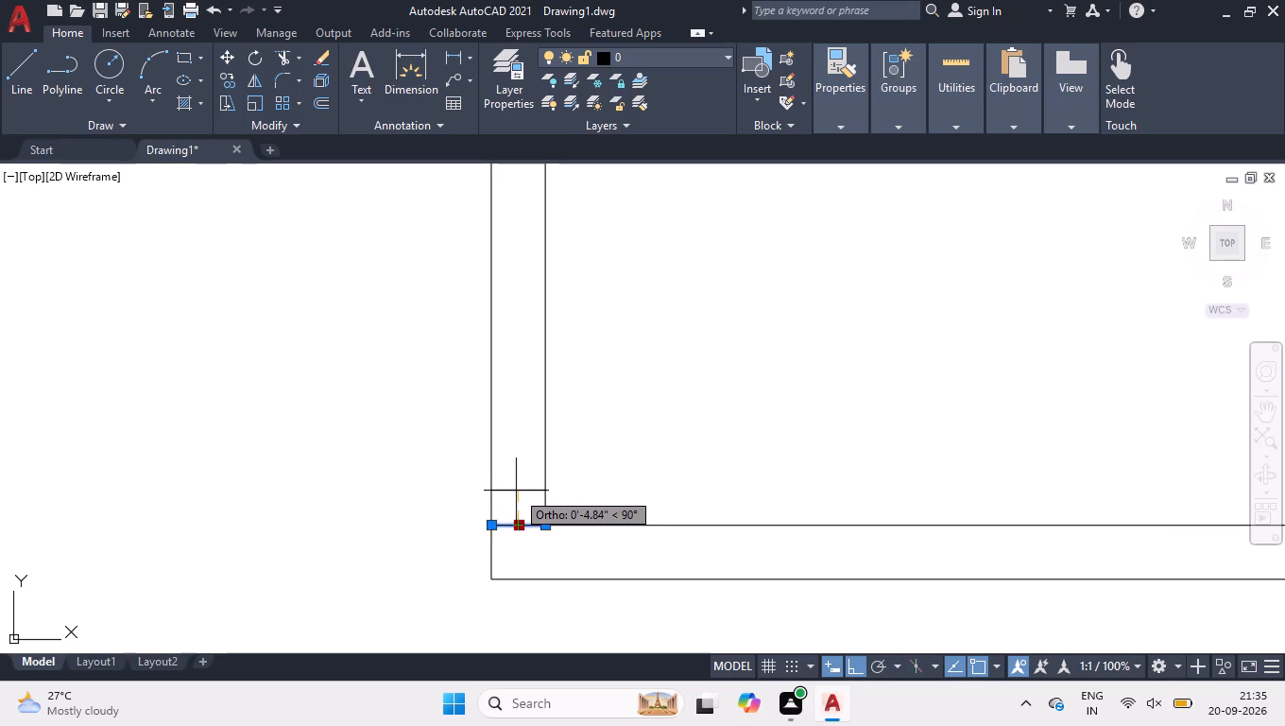
type("2'6")
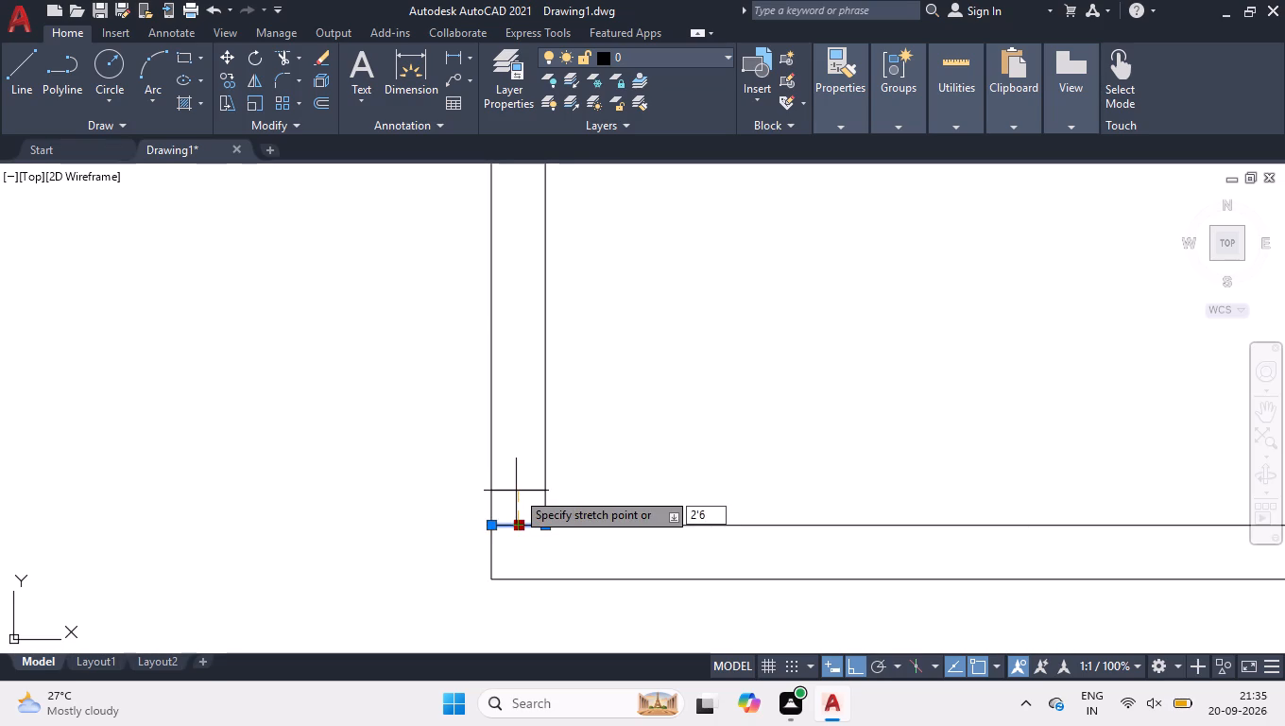
key("Return")
key("space")
key("space")
key("space")
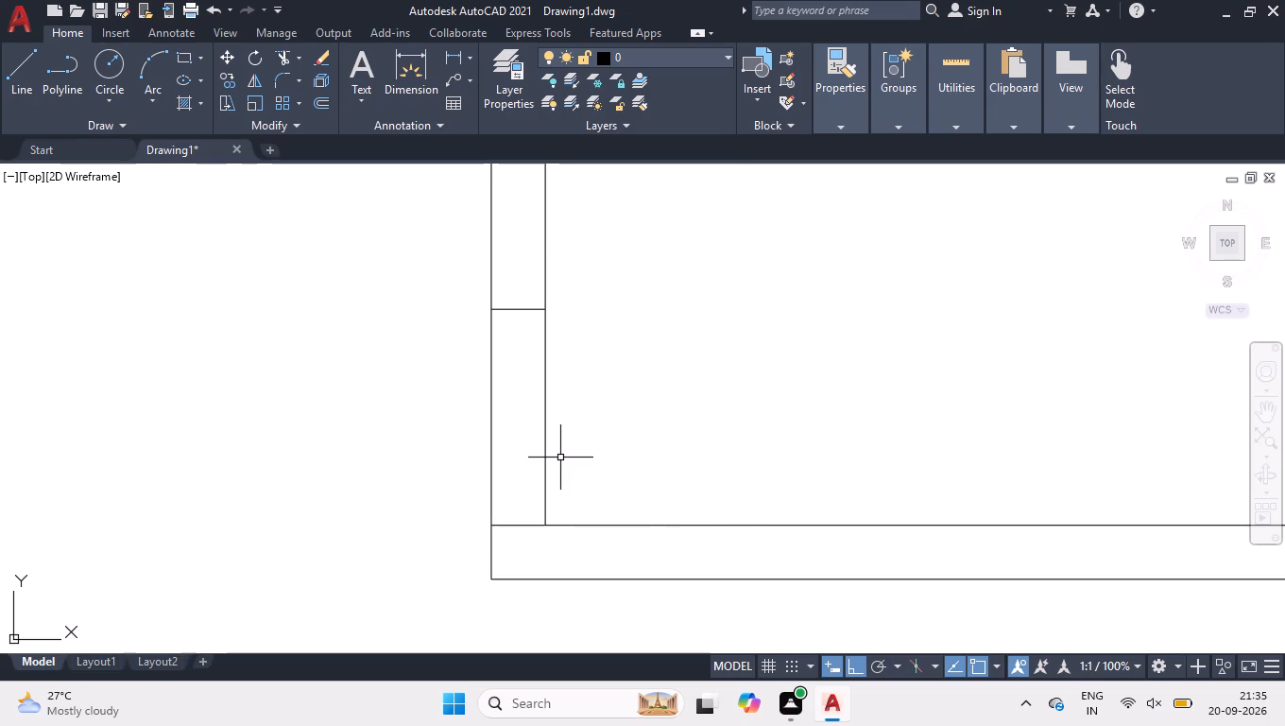
Trim both vertical partition lines below the new cross line to open the doorway between the corner and middle rooms.
type("TR")
key("space")
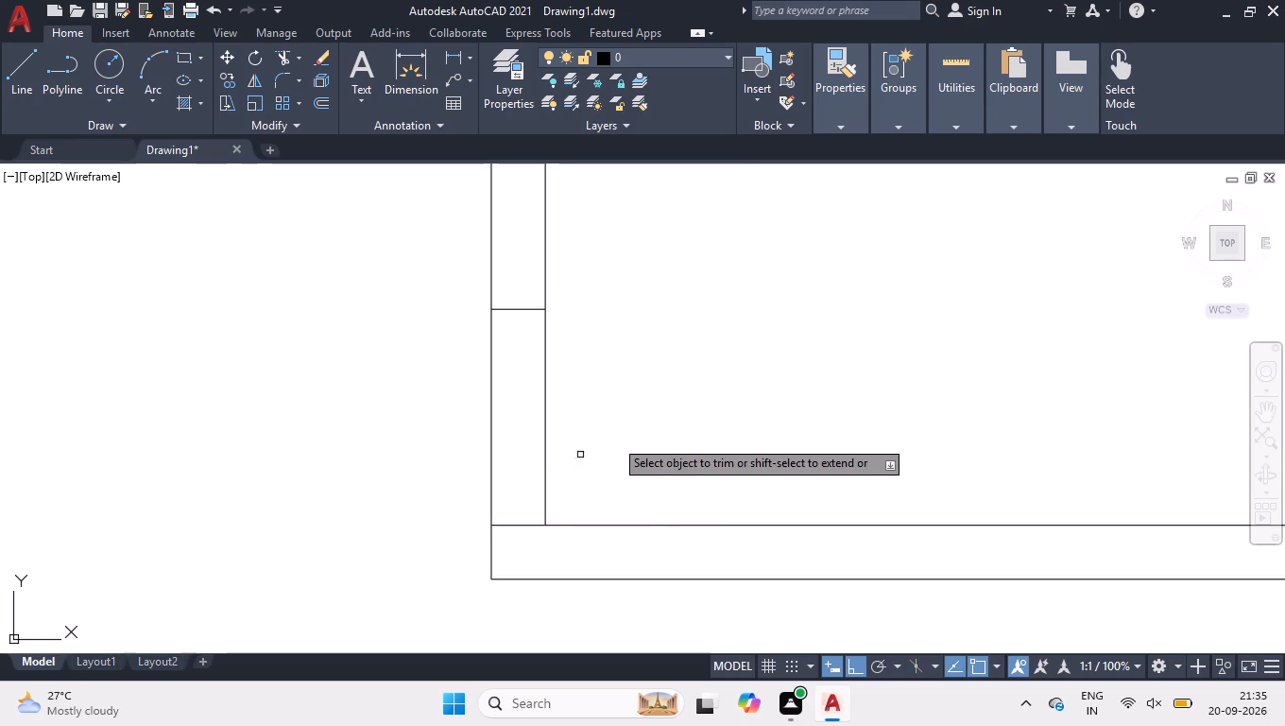
left_click(615, 437)
left_click(427, 425)
key("space")
Trim the inner wall lines where the corner room's lower partition and the short opposite partition meet the outer walls.
scroll(528, 407, "down", 1)
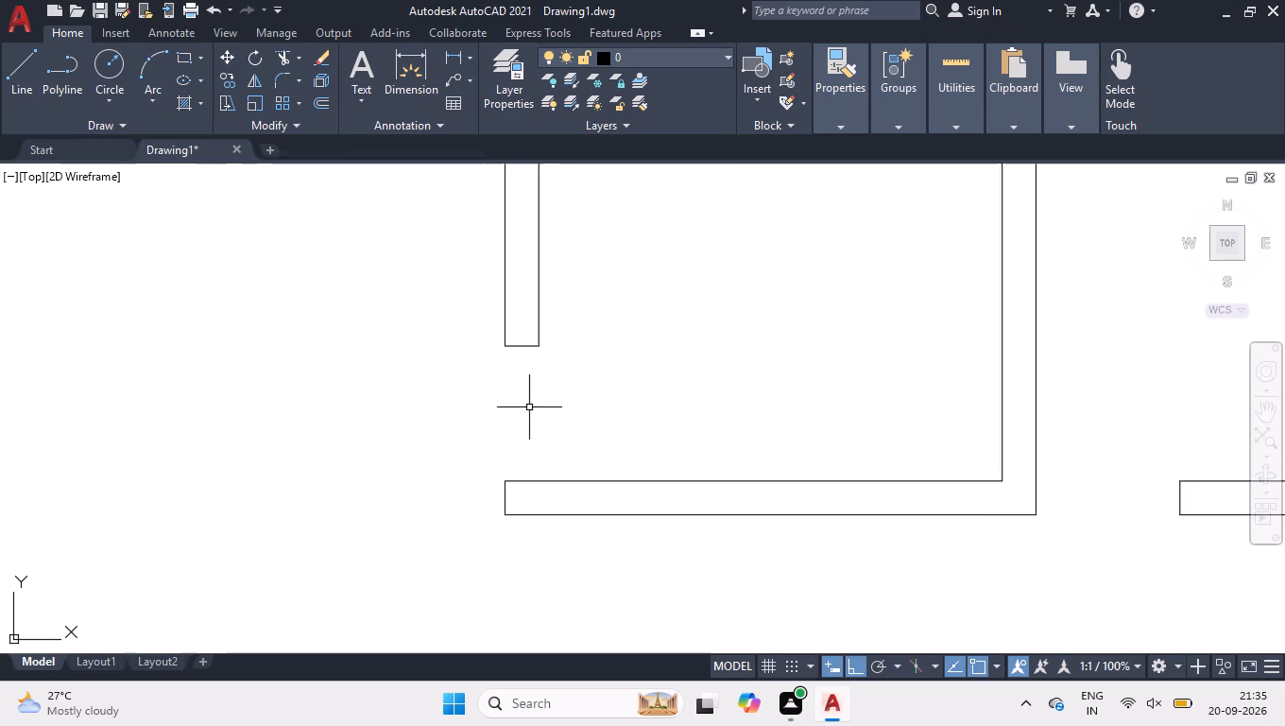
scroll(530, 400, "down", 3)
scroll(538, 484, "up", 2)
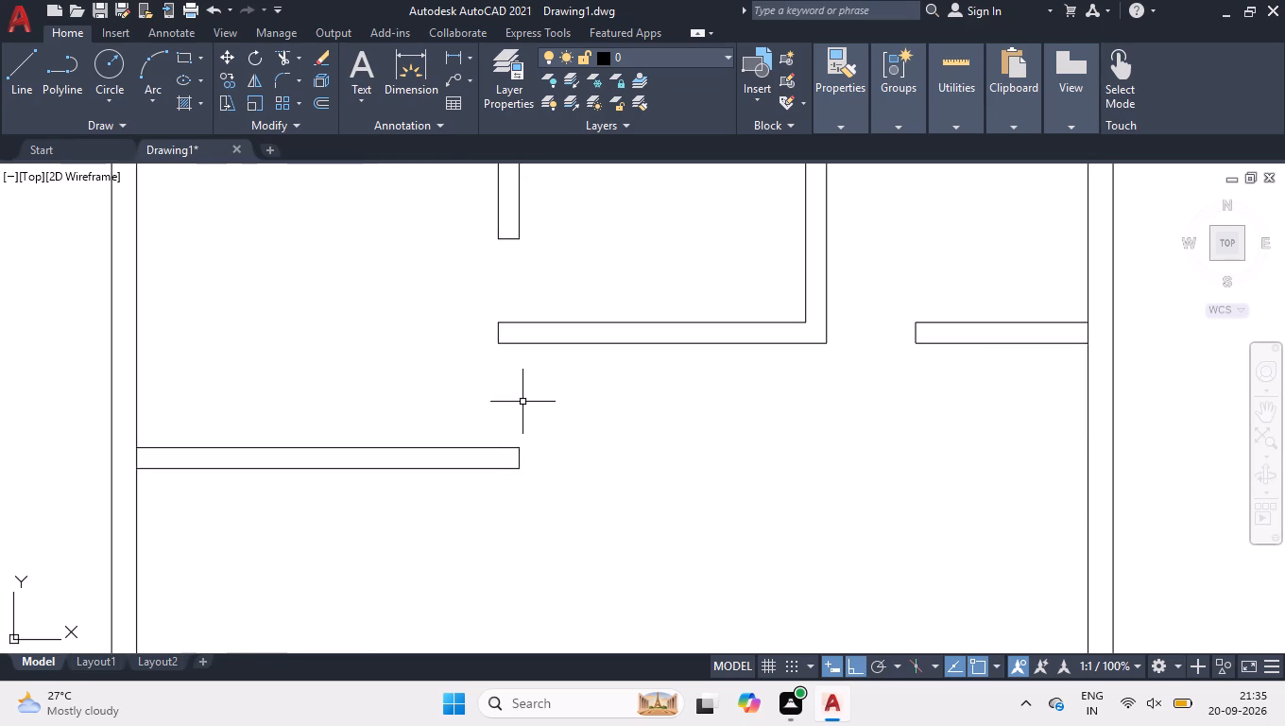
key("space")
left_click(128, 463)
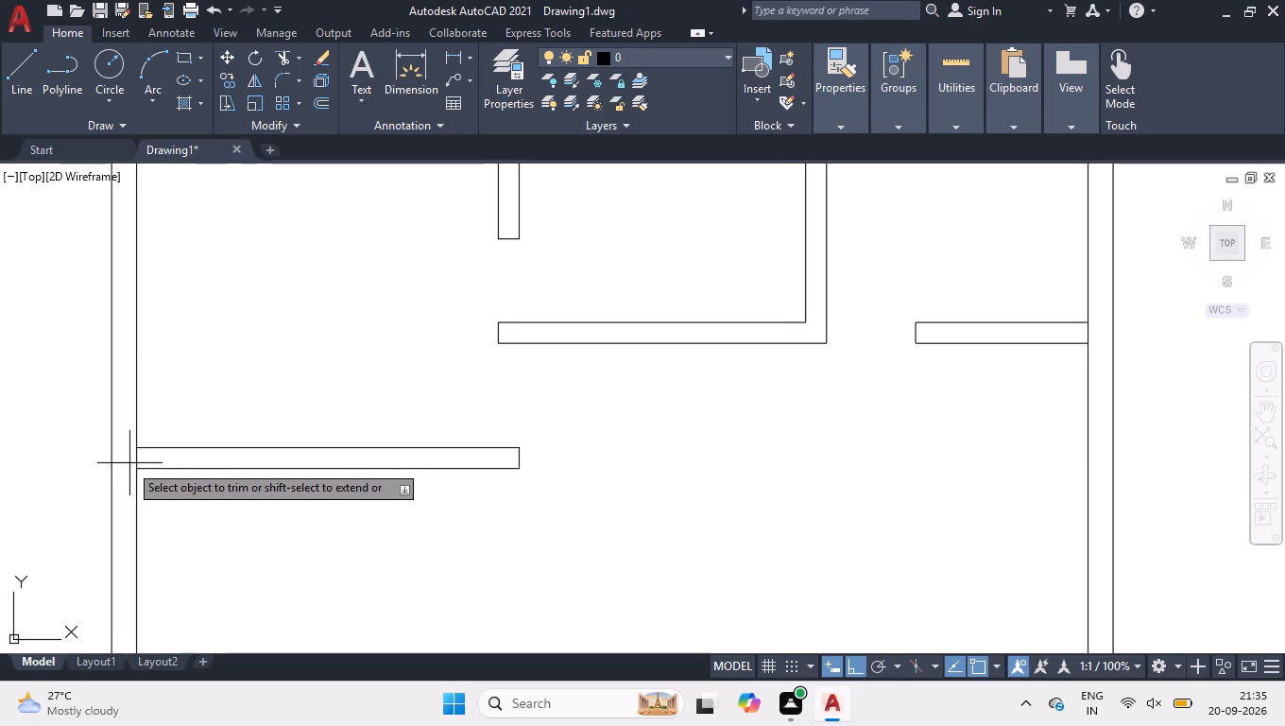
left_click(144, 459)
key("space")
key("space")
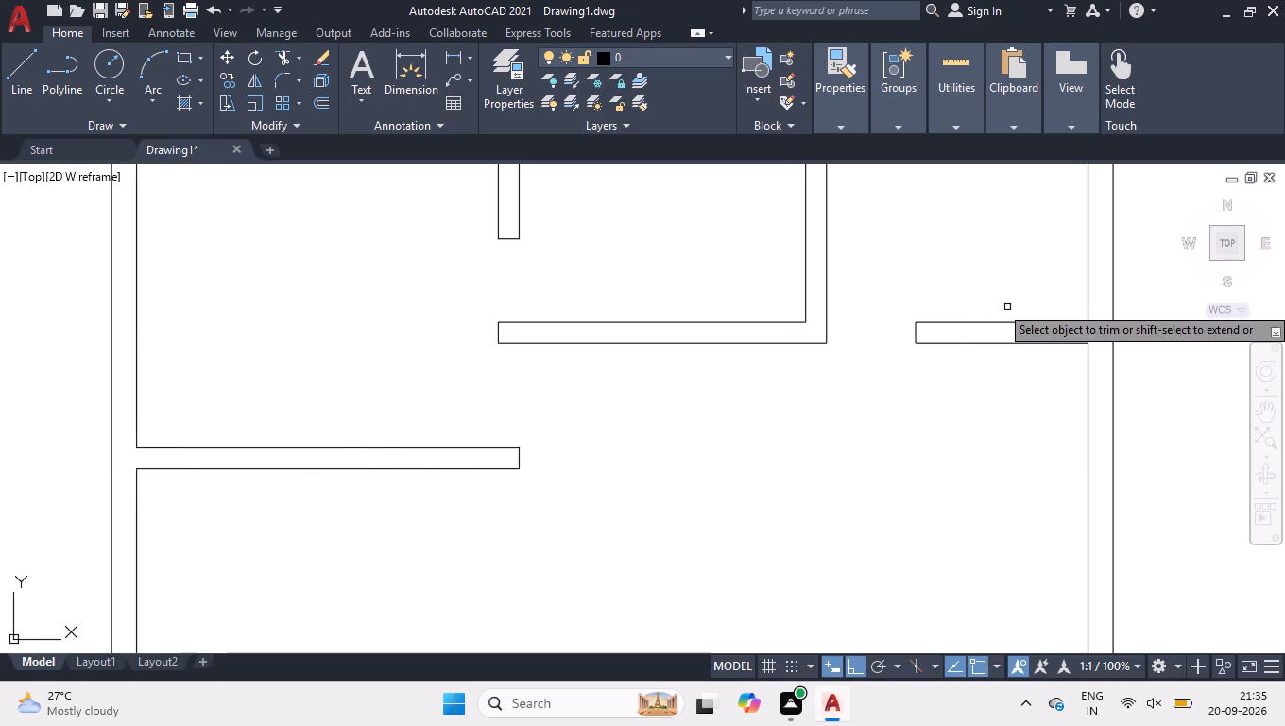
left_click(1089, 334)
key("space")
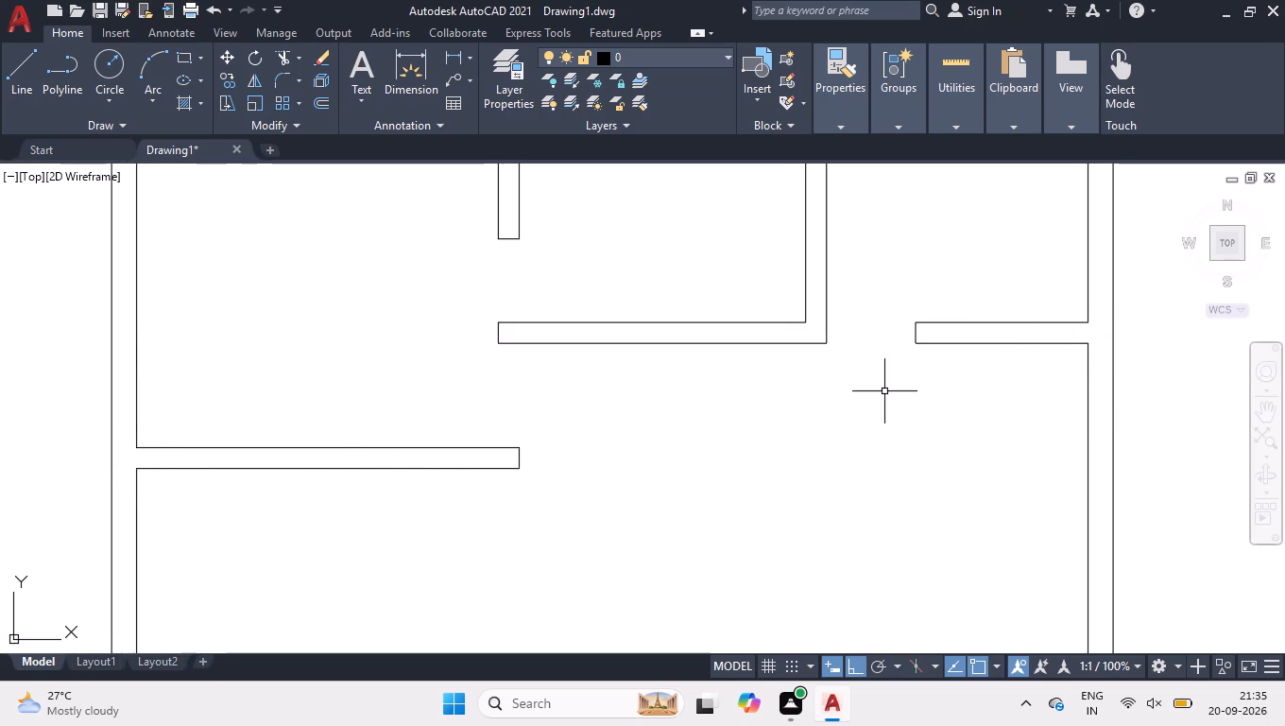
Offset the lower line of the corner room's lower partition 10' downward, and offset that copy 7.5" to form a partition.
scroll(884, 391, "down", 1)
scroll(728, 274, "down", 2)
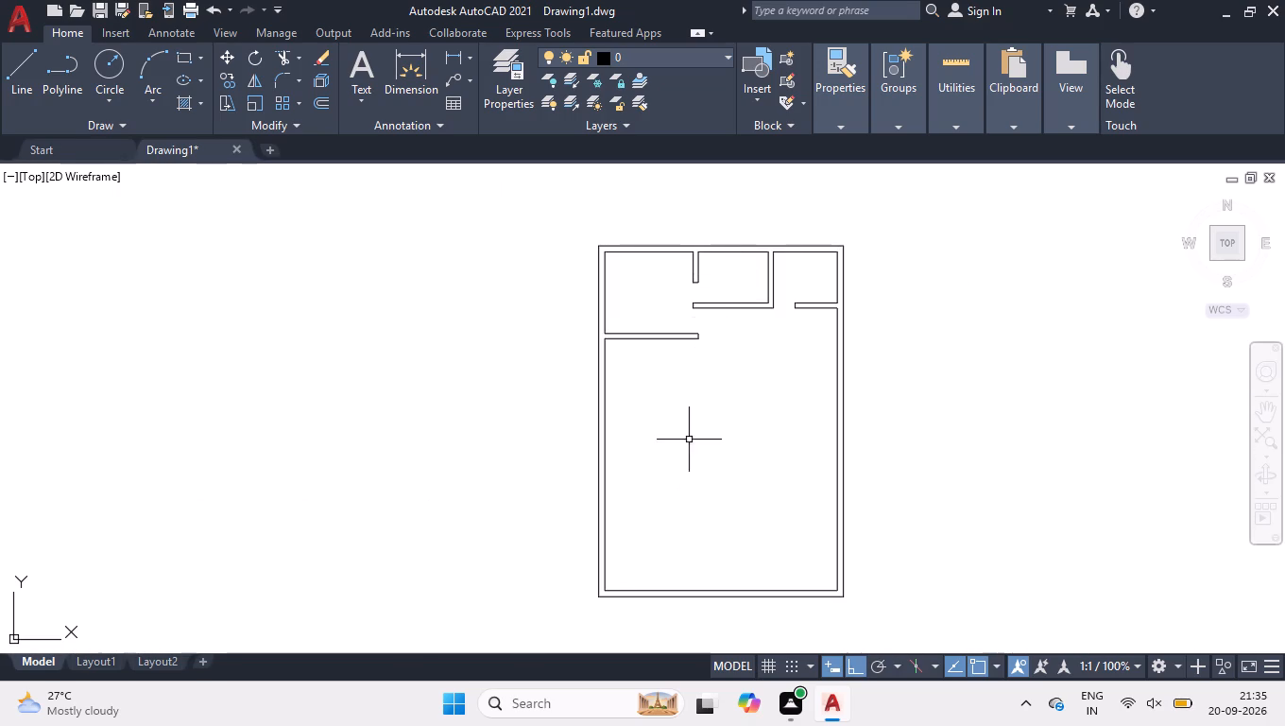
scroll(694, 434, "up", 1)
left_click(1230, 239)
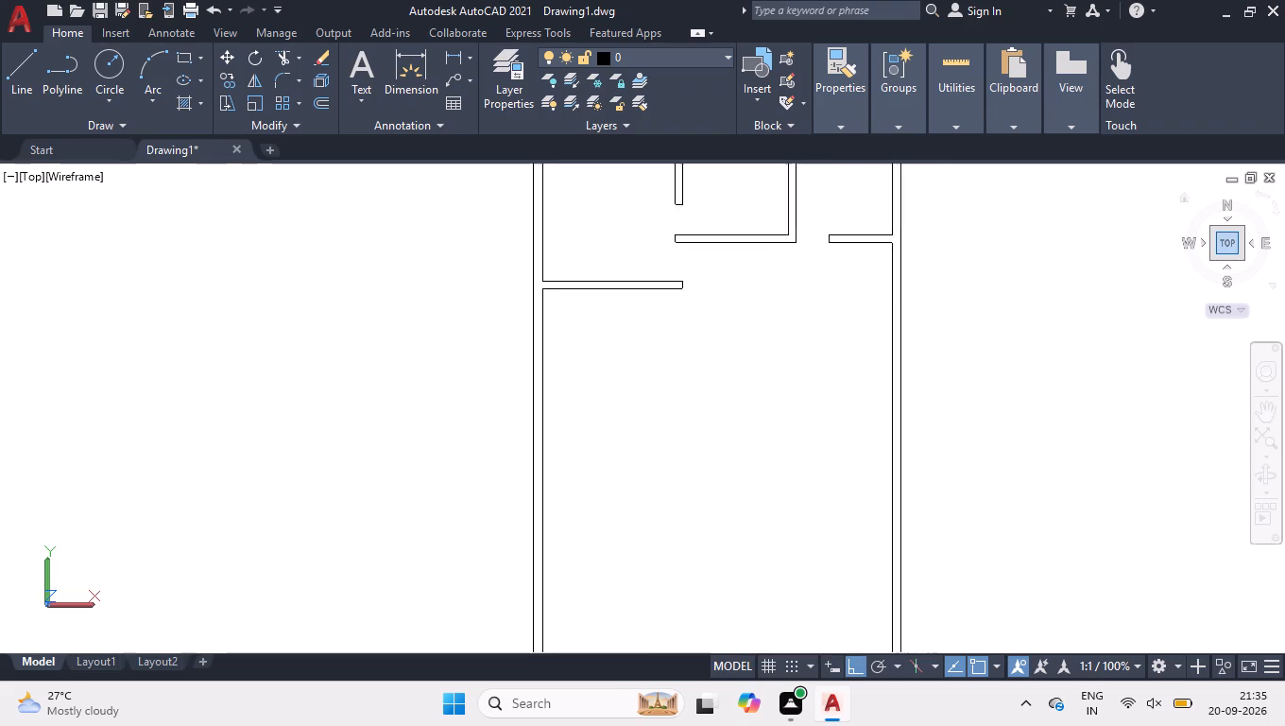
scroll(604, 367, "up", 2)
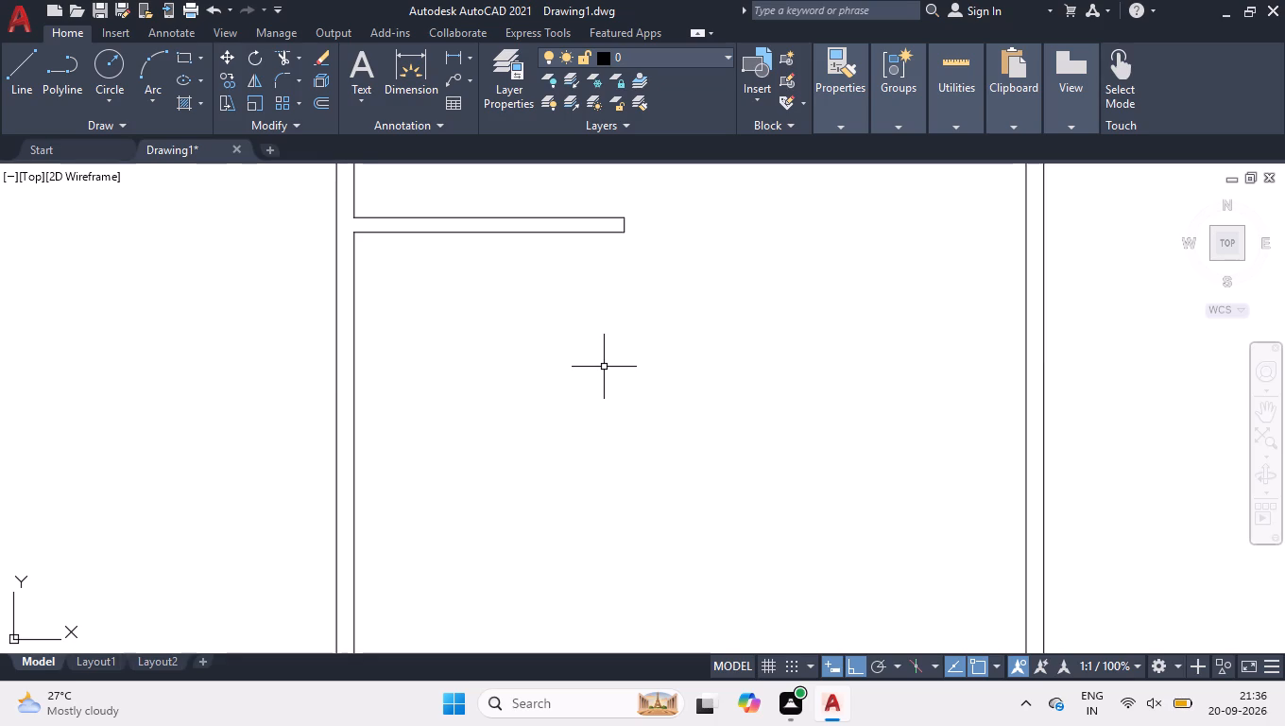
type("OFF")
key("Return")
type("10'")
key("Return")
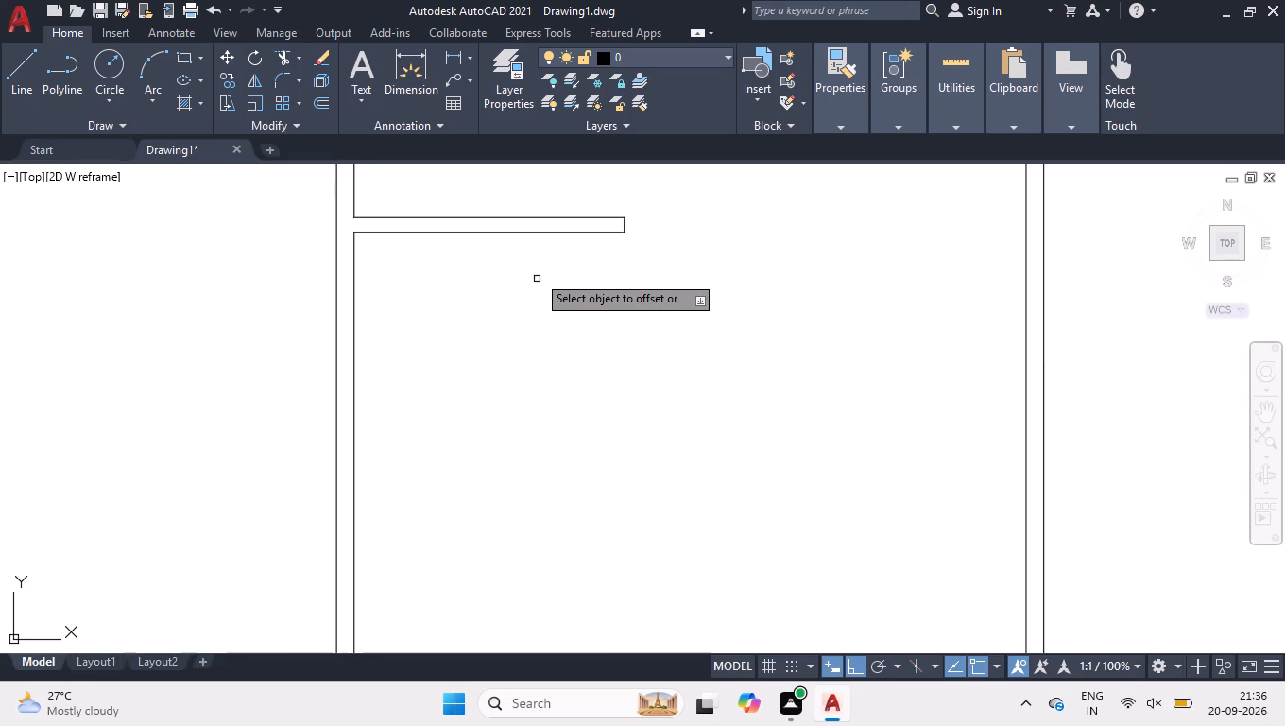
left_click(547, 235)
left_click(557, 232)
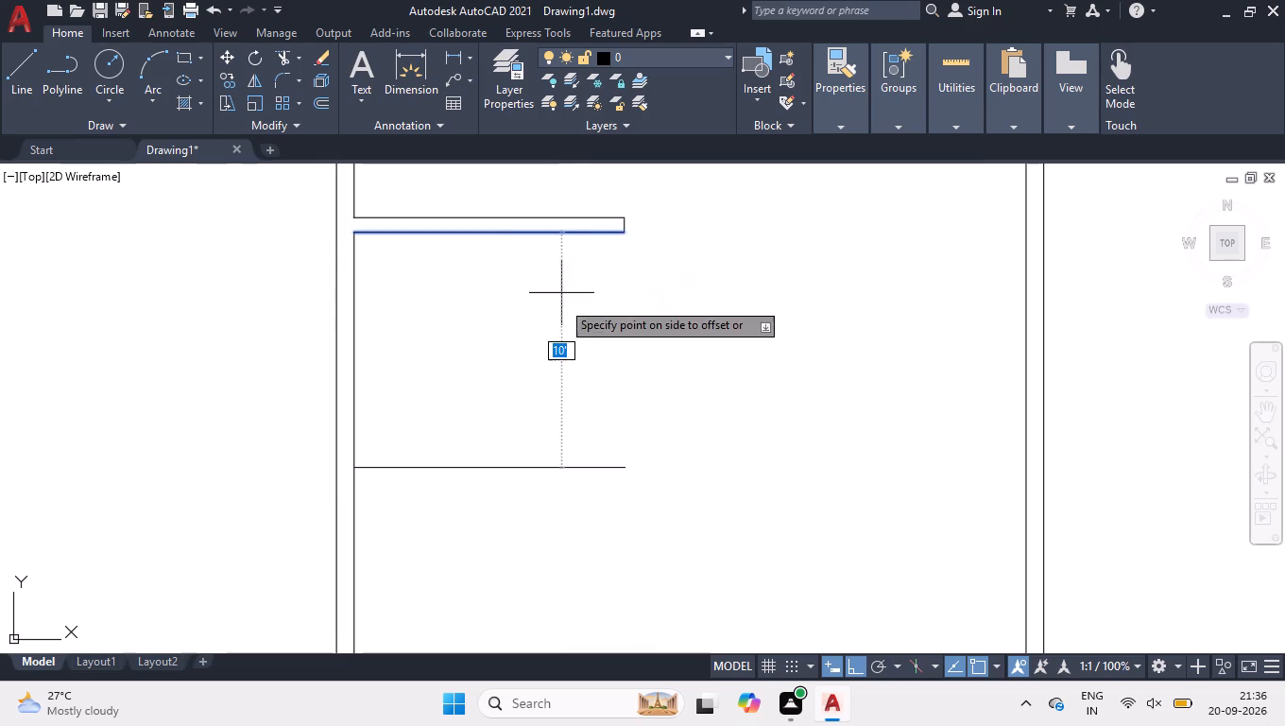
left_click(558, 336)
scroll(527, 316, "down", 1)
scroll(511, 461, "up", 2)
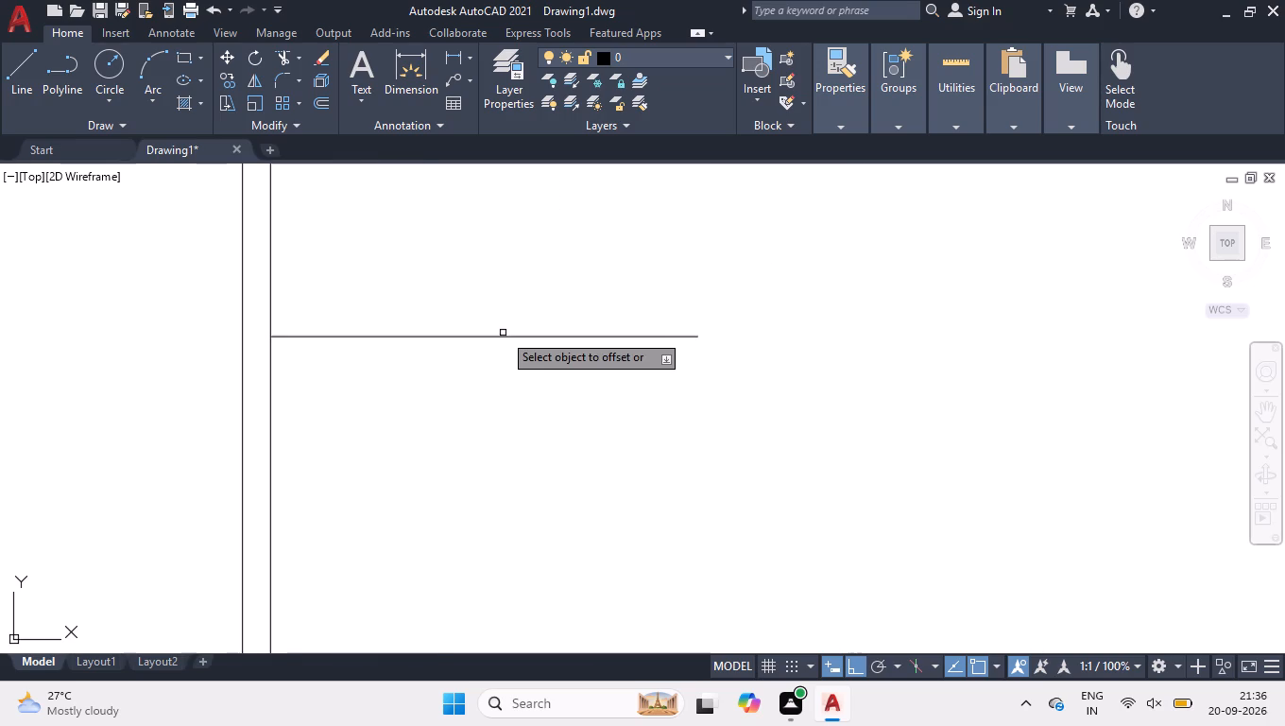
left_click(503, 337)
type("7.5")
key("Return")
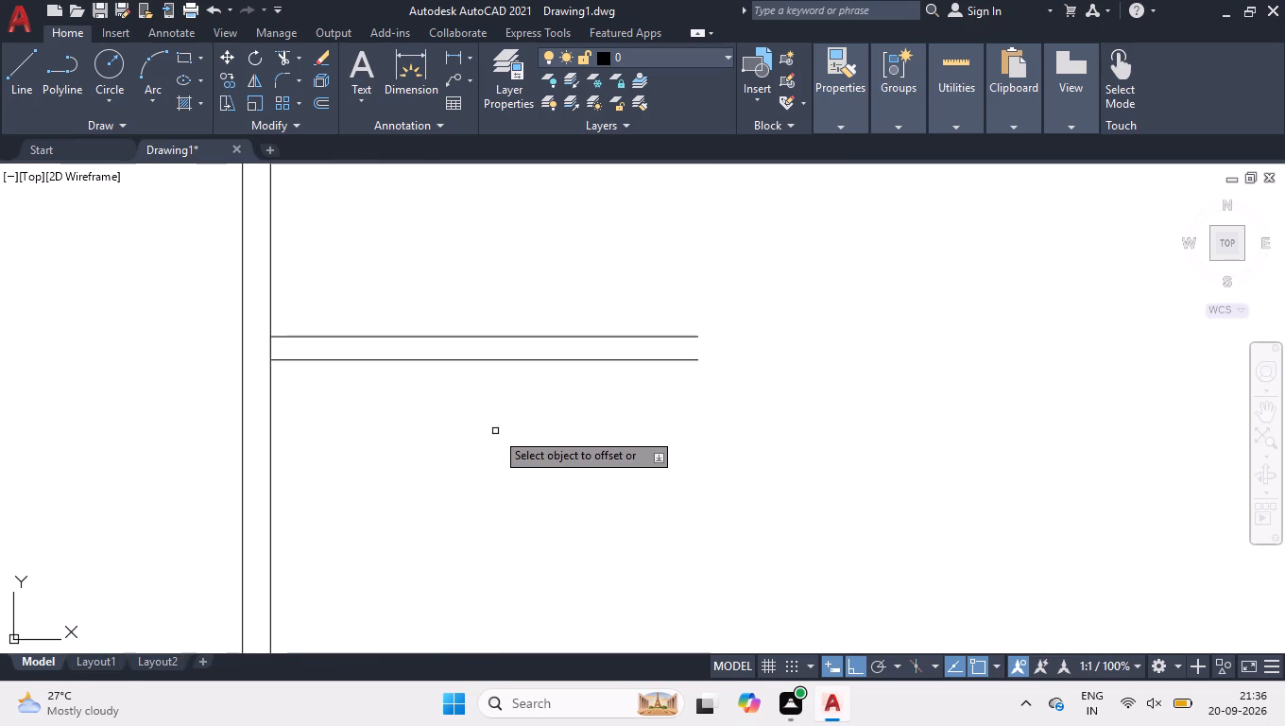
Offset the new partition's lower line 13' downward, and offset that copy 7.5" to form another partition.
scroll(595, 209, "down", 2)
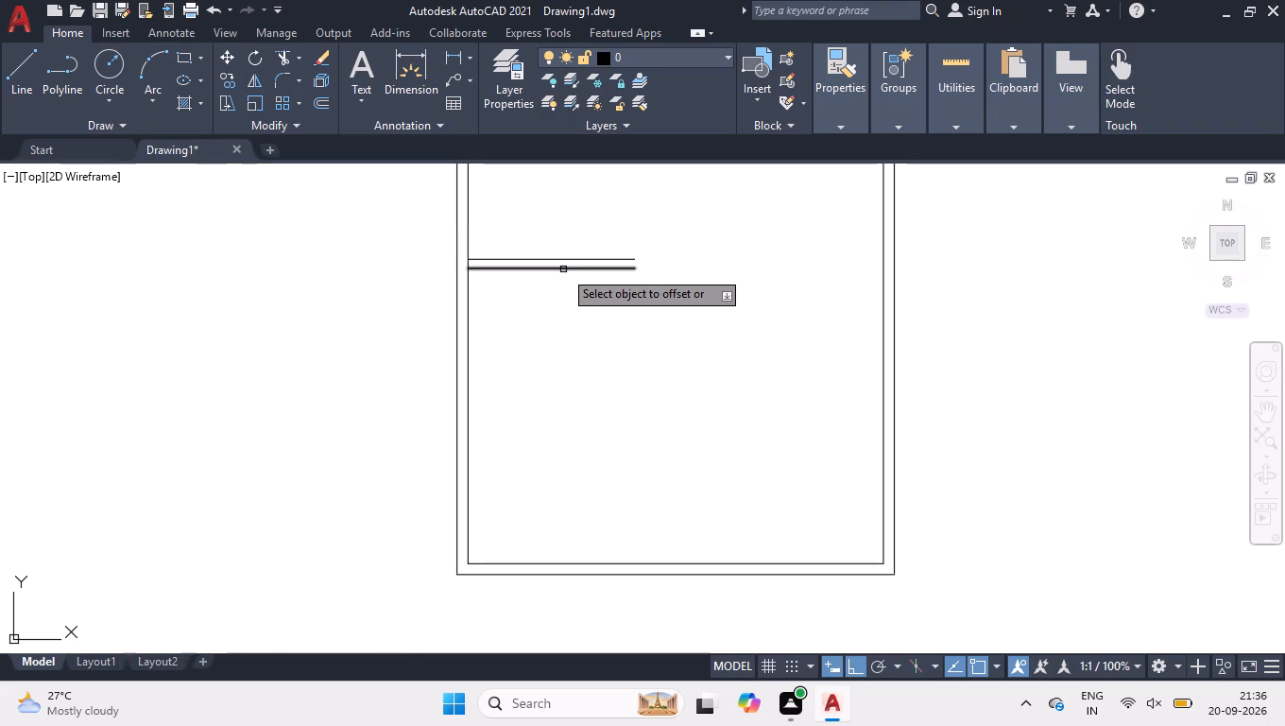
left_click(563, 269)
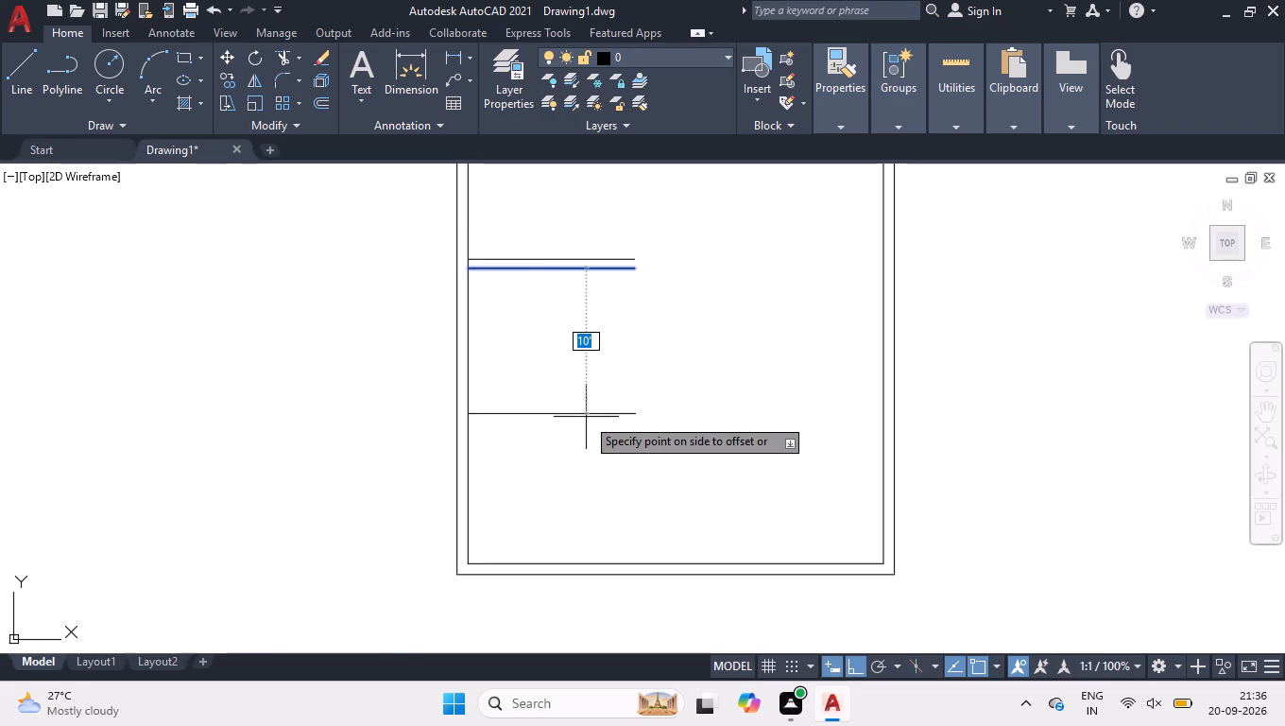
type("13'")
key("Return")
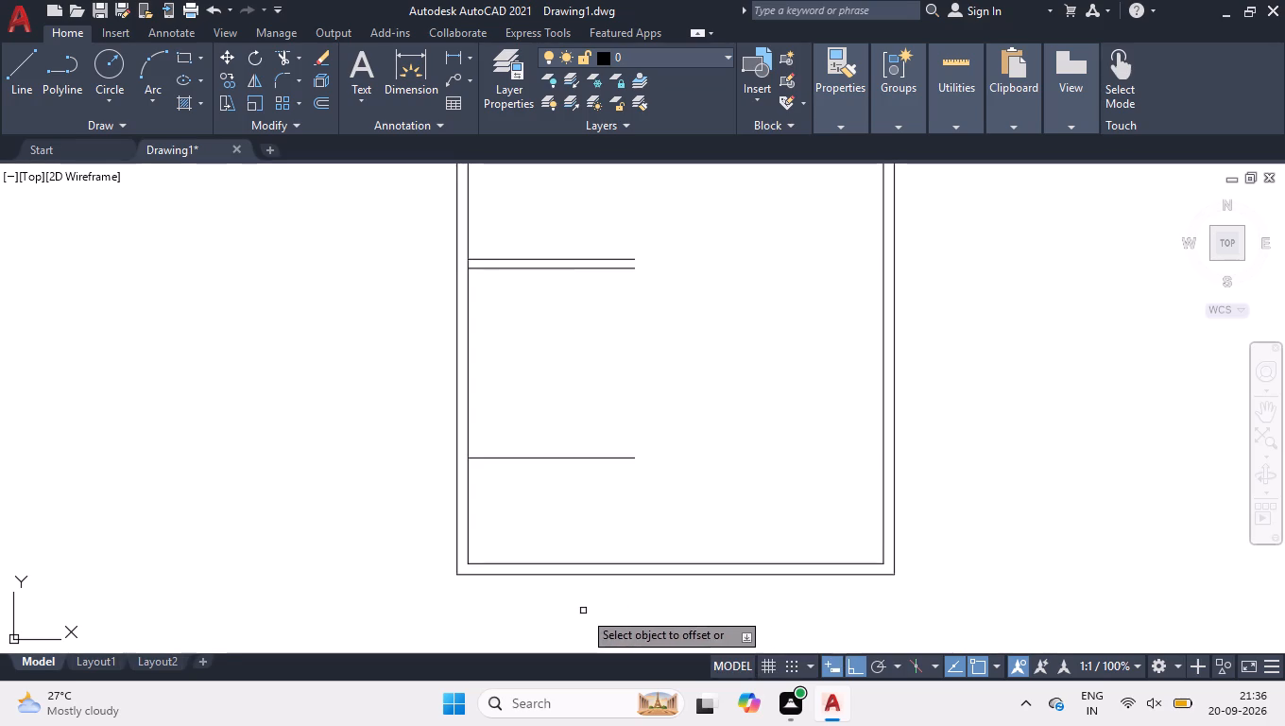
scroll(577, 586, "up", 2)
left_click(516, 275)
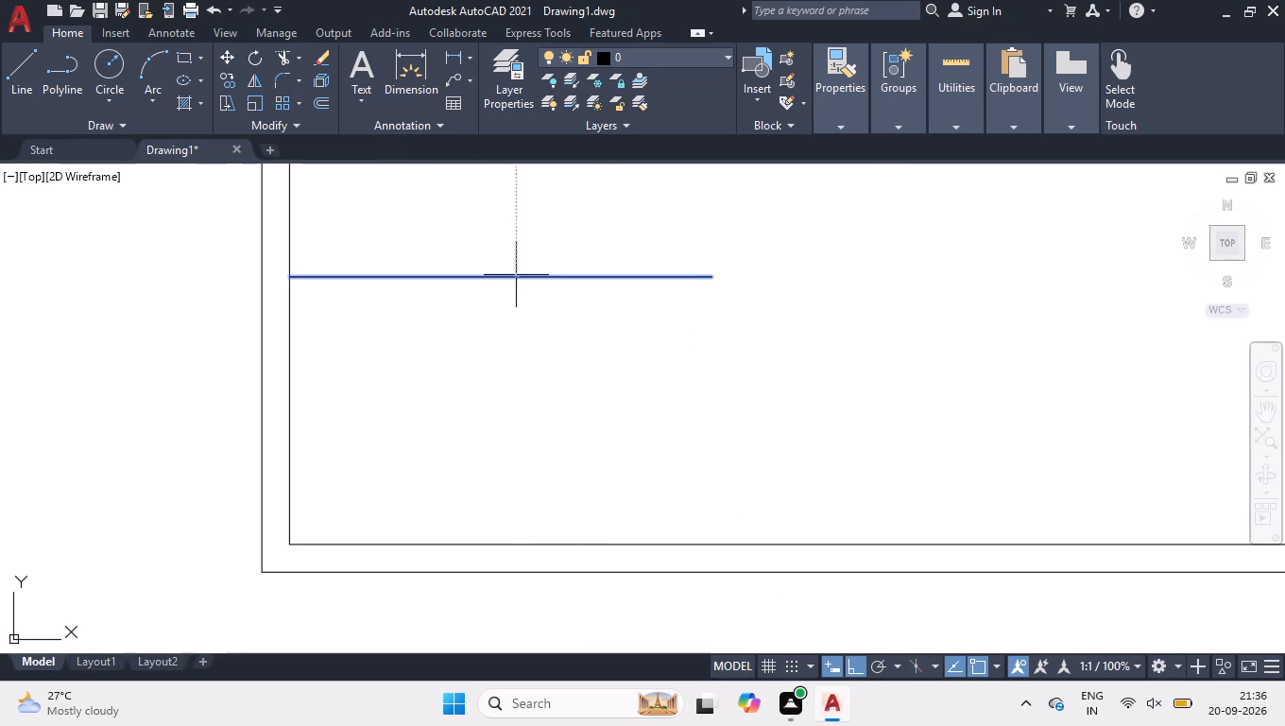
type("7.5")
key("Return")
key("Return")
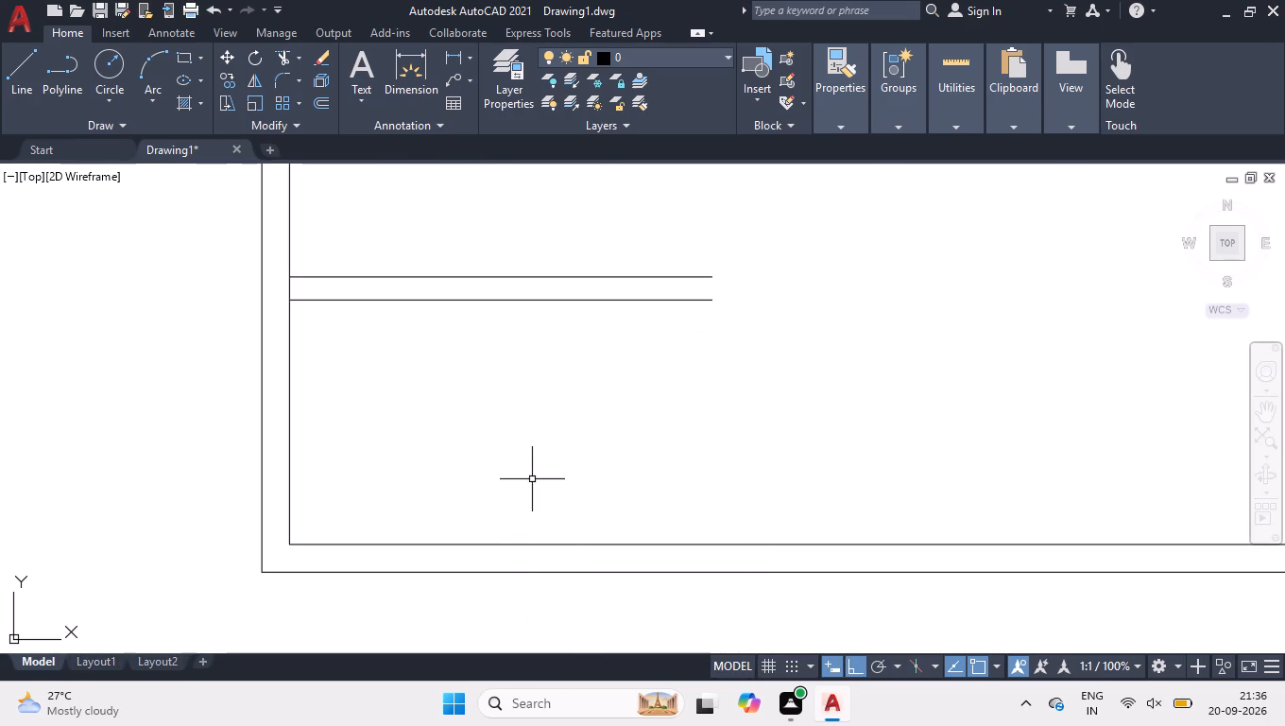
Measure the clear distance between the two newly offset partitions.
scroll(606, 454, "down", 3)
scroll(612, 257, "down", 2)
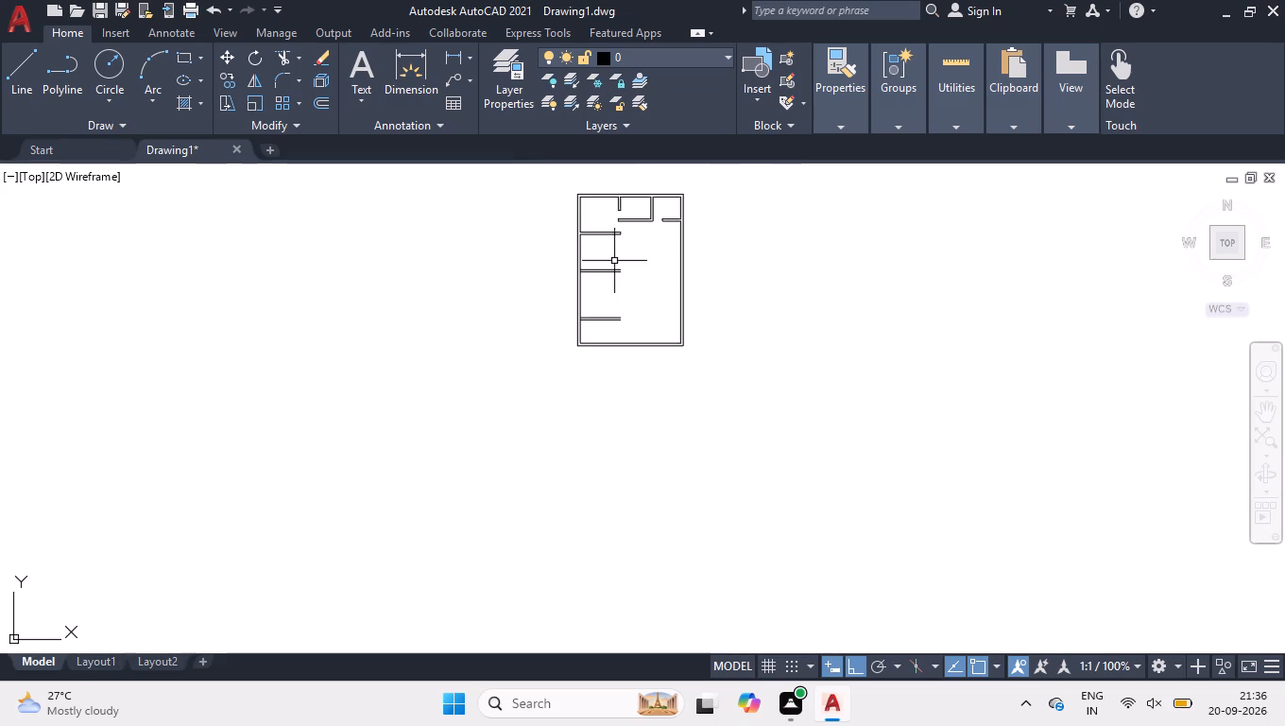
scroll(615, 255, "up", 2)
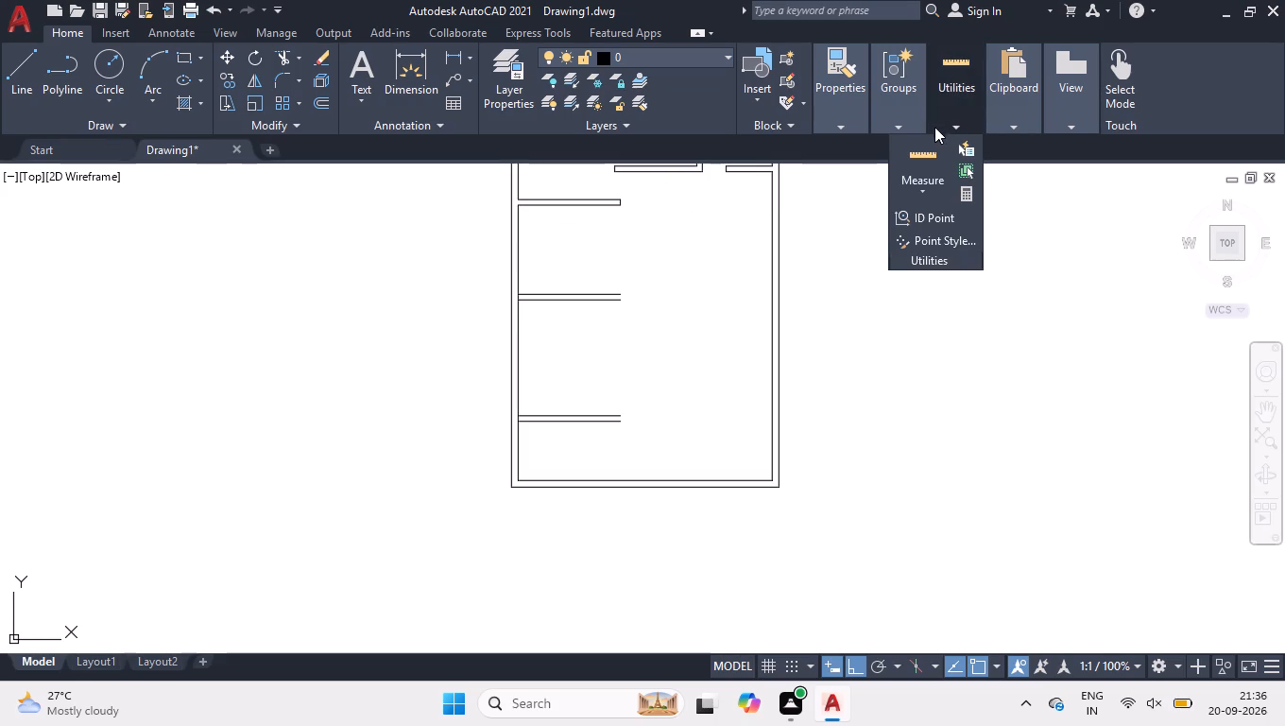
left_click(922, 152)
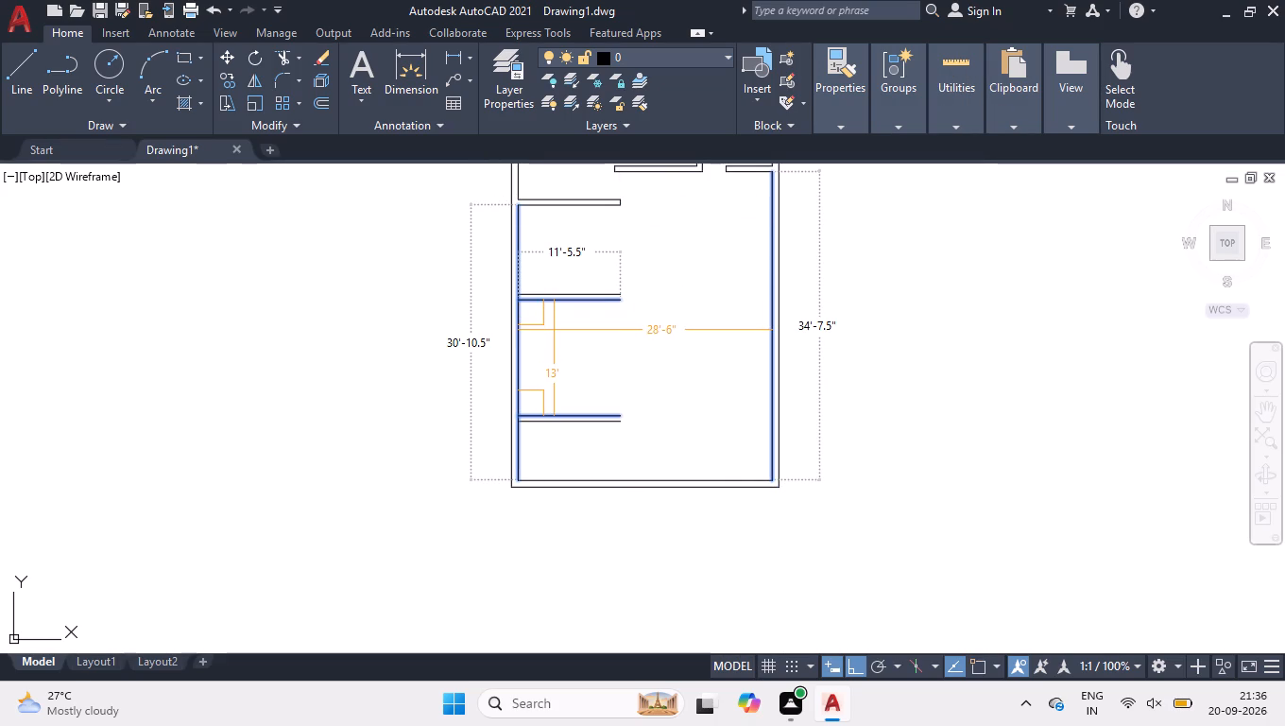
key("space")
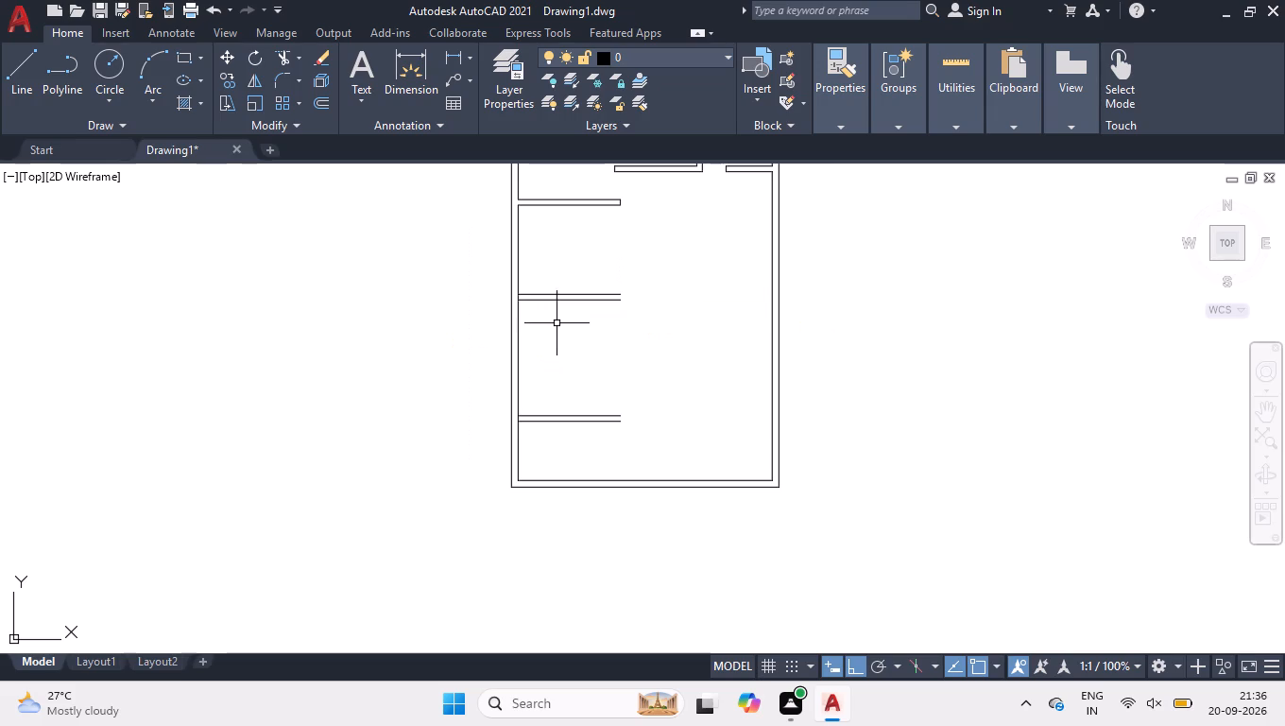
Trim the inner wall line where each of the two new partitions meets the left outer wall.
scroll(561, 306, "up", 1)
type("TR")
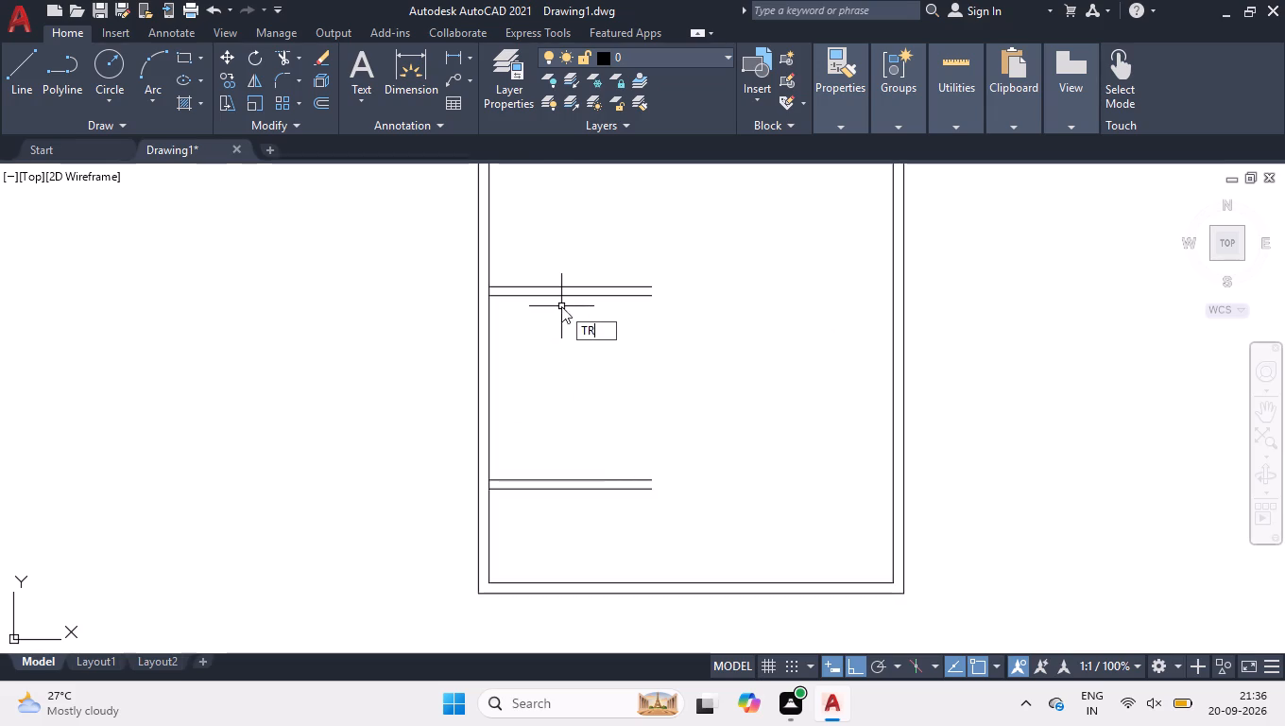
key("space")
scroll(494, 305, "up", 6)
left_click(470, 275)
left_click(494, 277)
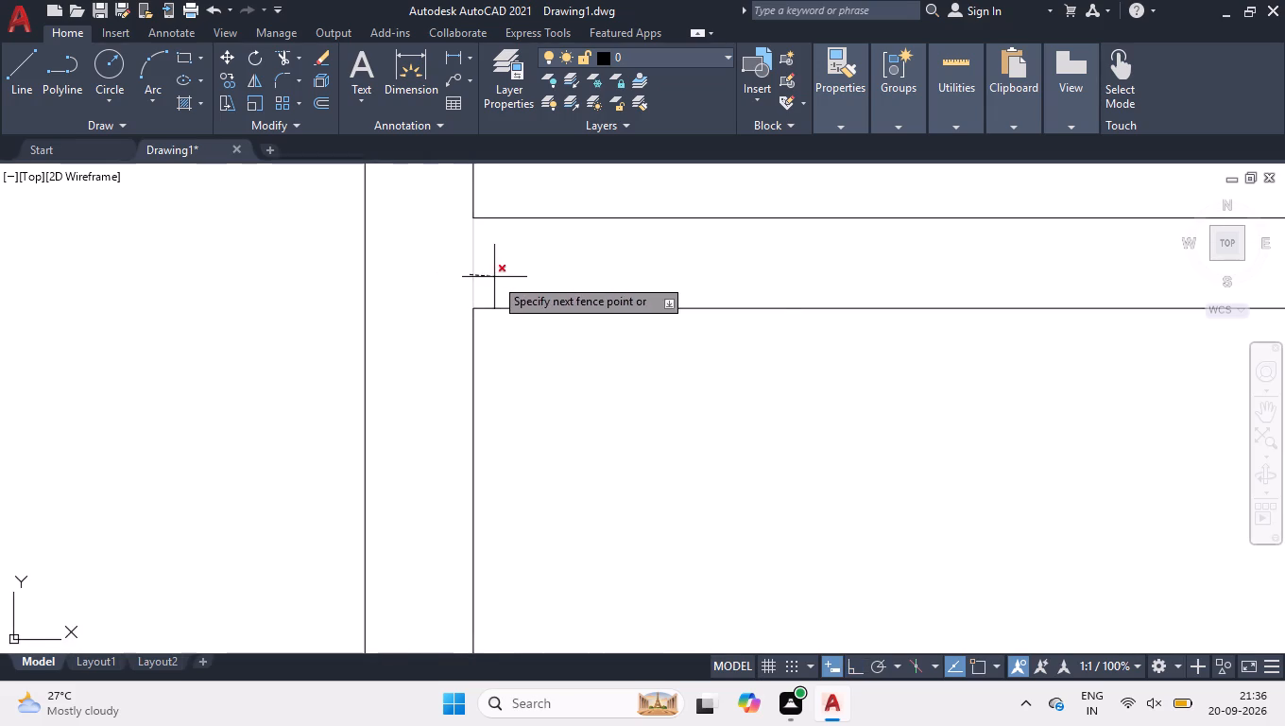
scroll(495, 277, "down", 3)
scroll(511, 363, "down", 3)
scroll(522, 467, "up", 4)
scroll(431, 433, "up", 2)
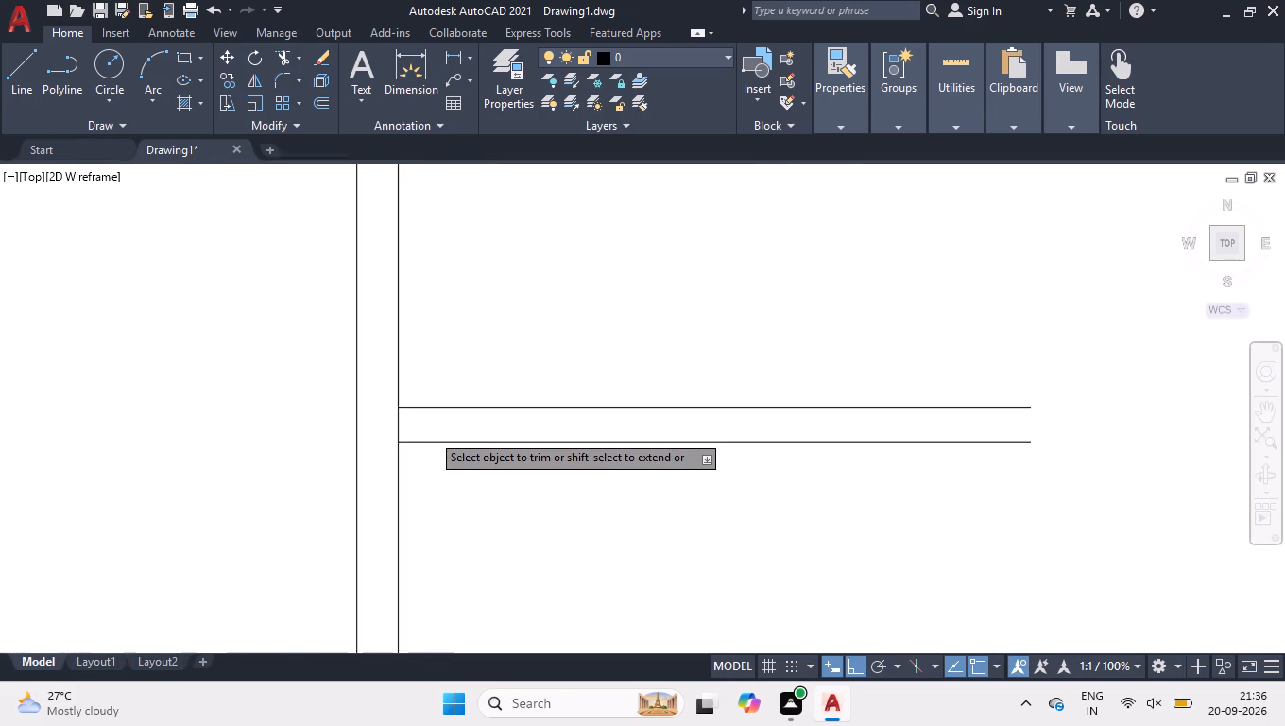
scroll(431, 433, "up", 1)
left_click(277, 423)
left_click(342, 414)
key("space")
scroll(453, 356, "down", 4)
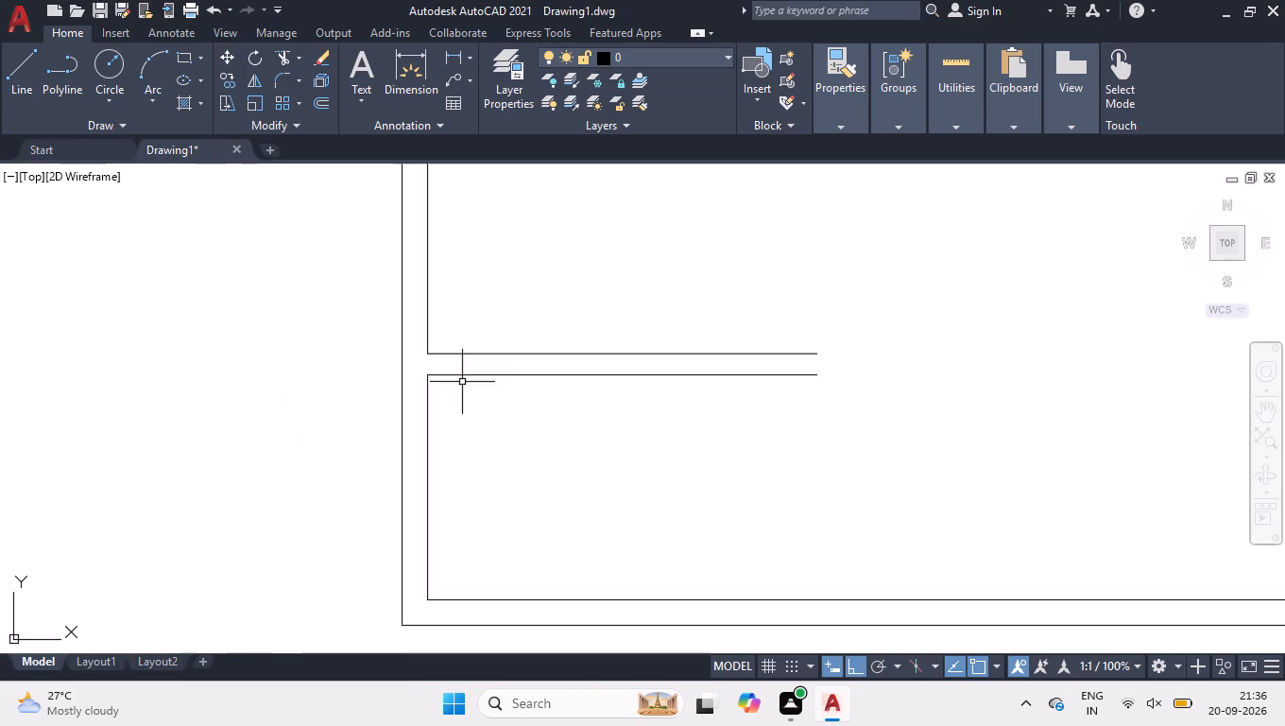
Measure the clear distance between the lowest partition and the bottom outer wall's inner line.
scroll(625, 273, "down", 3)
scroll(580, 336, "up", 3)
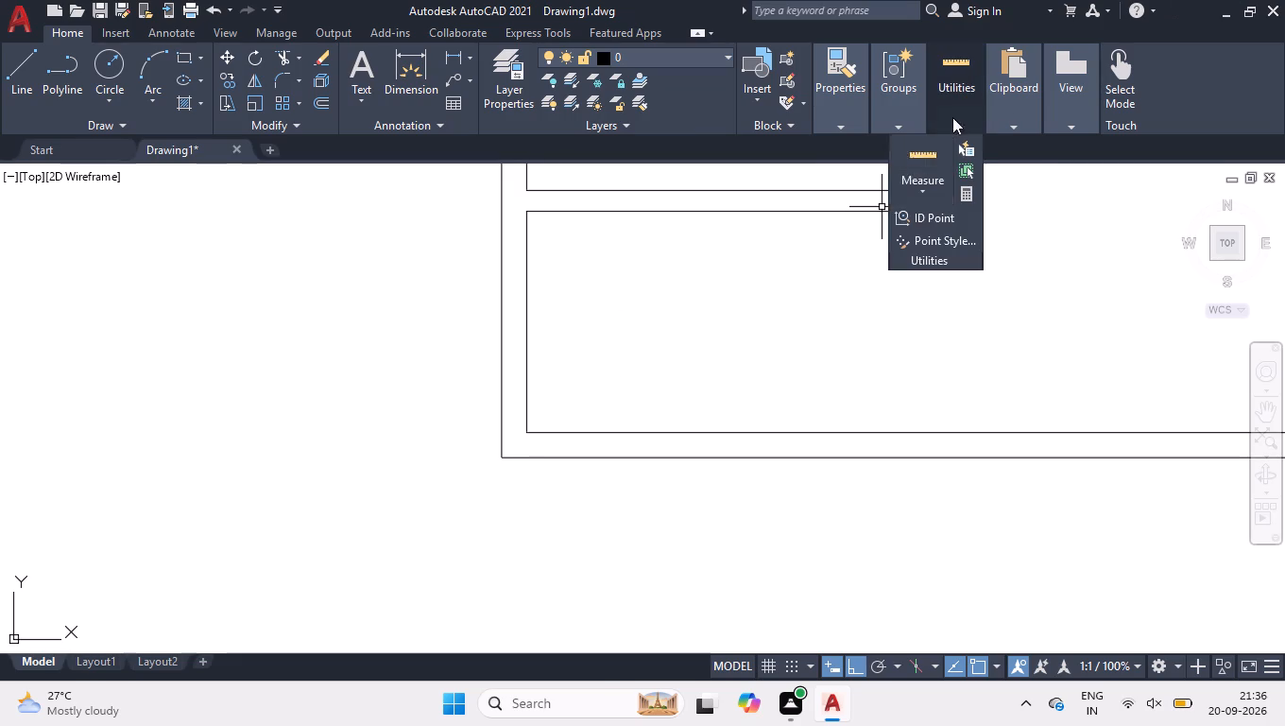
left_click(912, 159)
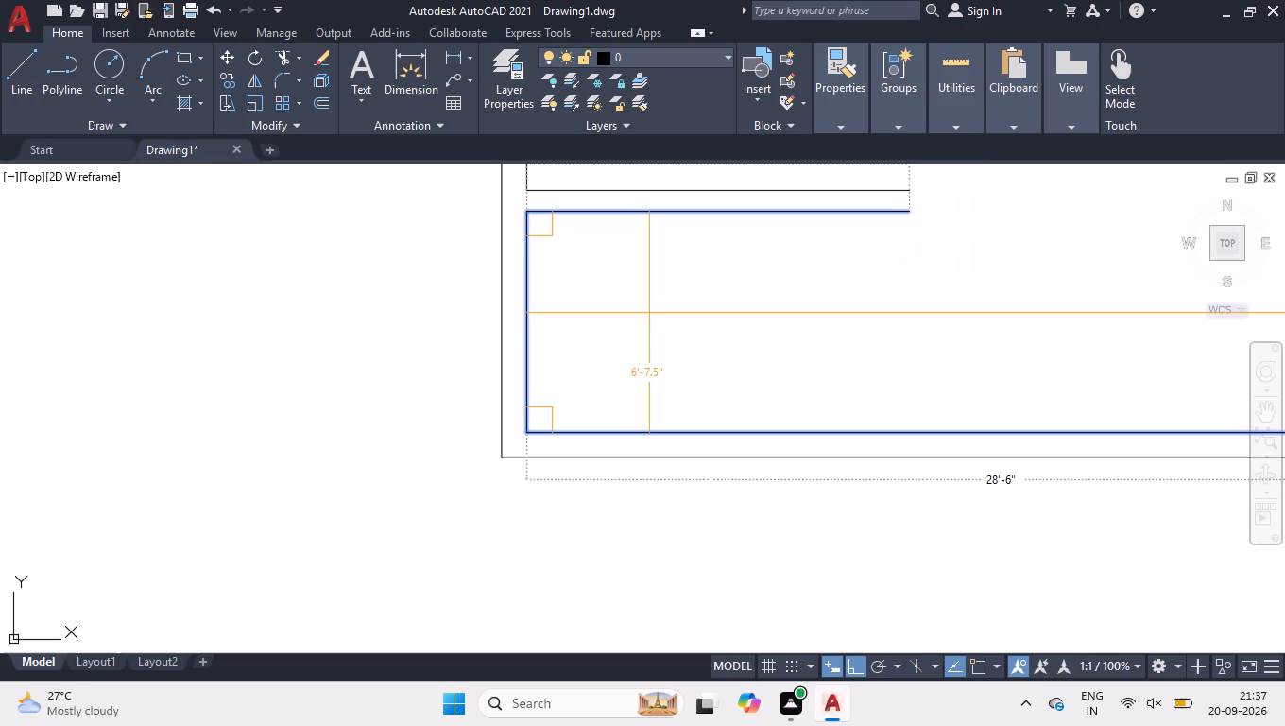
key("space")
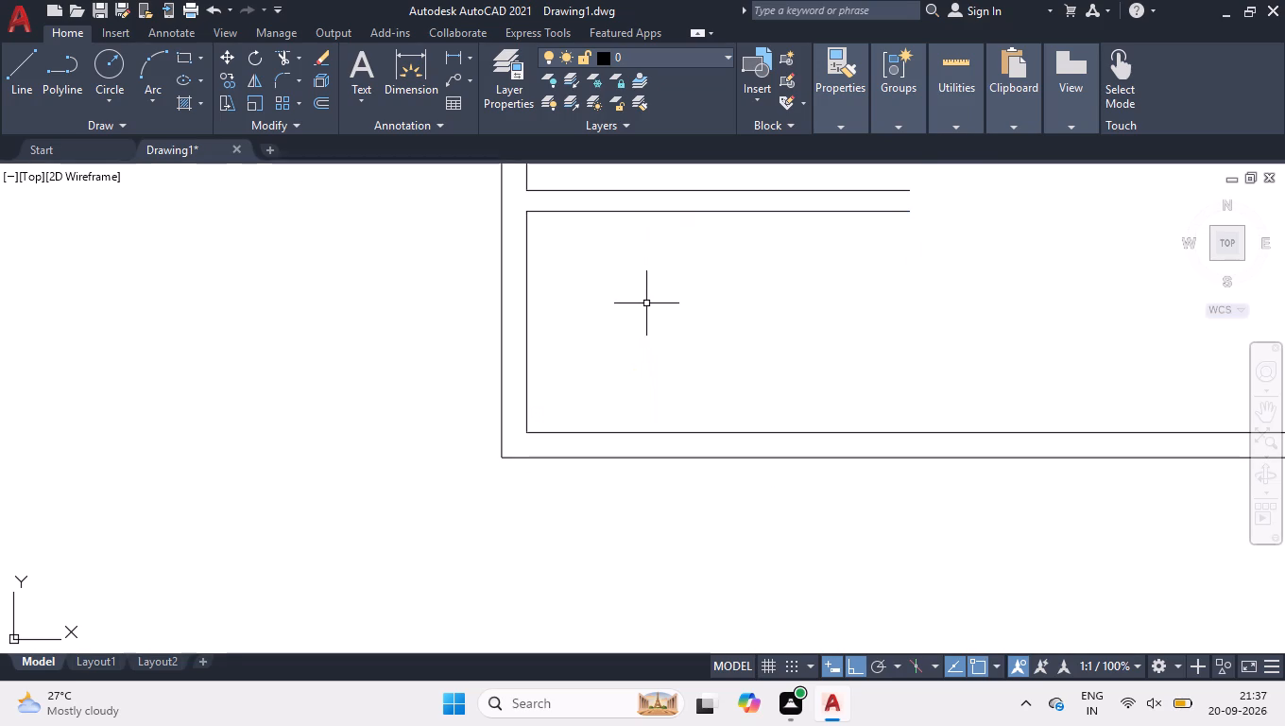
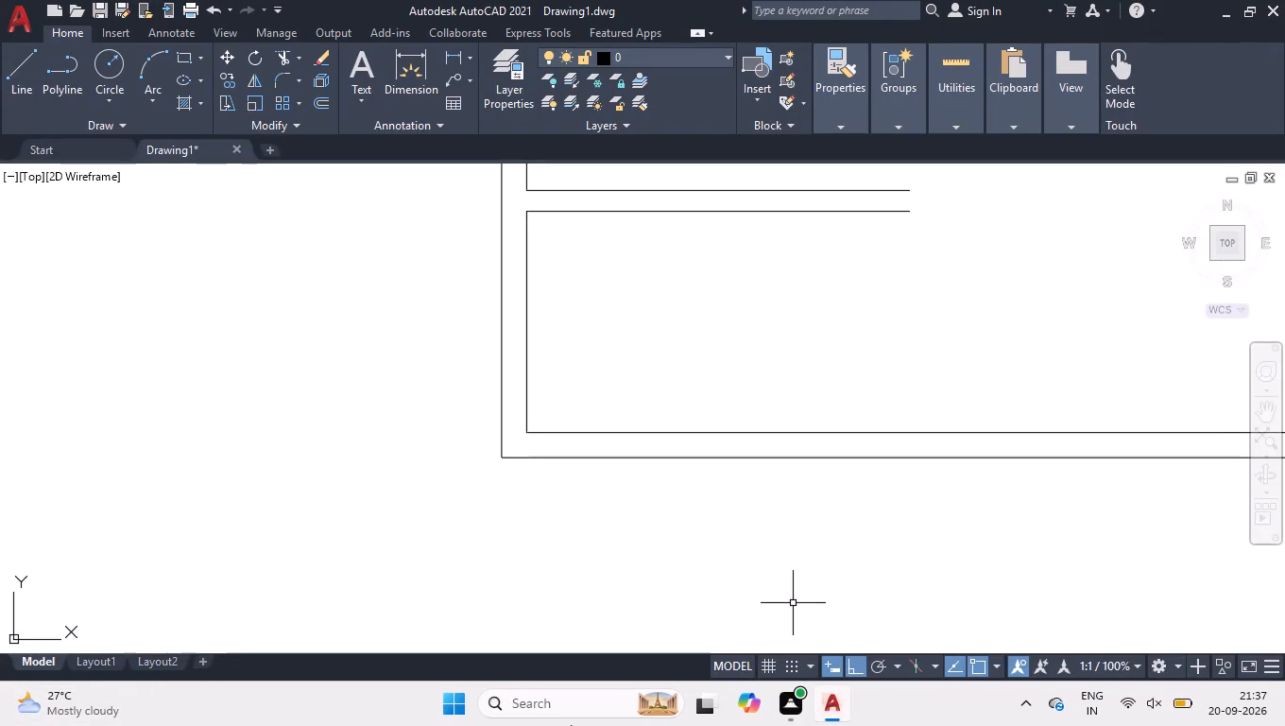
Offset the left wall's inner line 11' to the right in the room between the upper and middle left-side partitions.
scroll(216, 476, "down", 2)
scroll(499, 502, "down", 2)
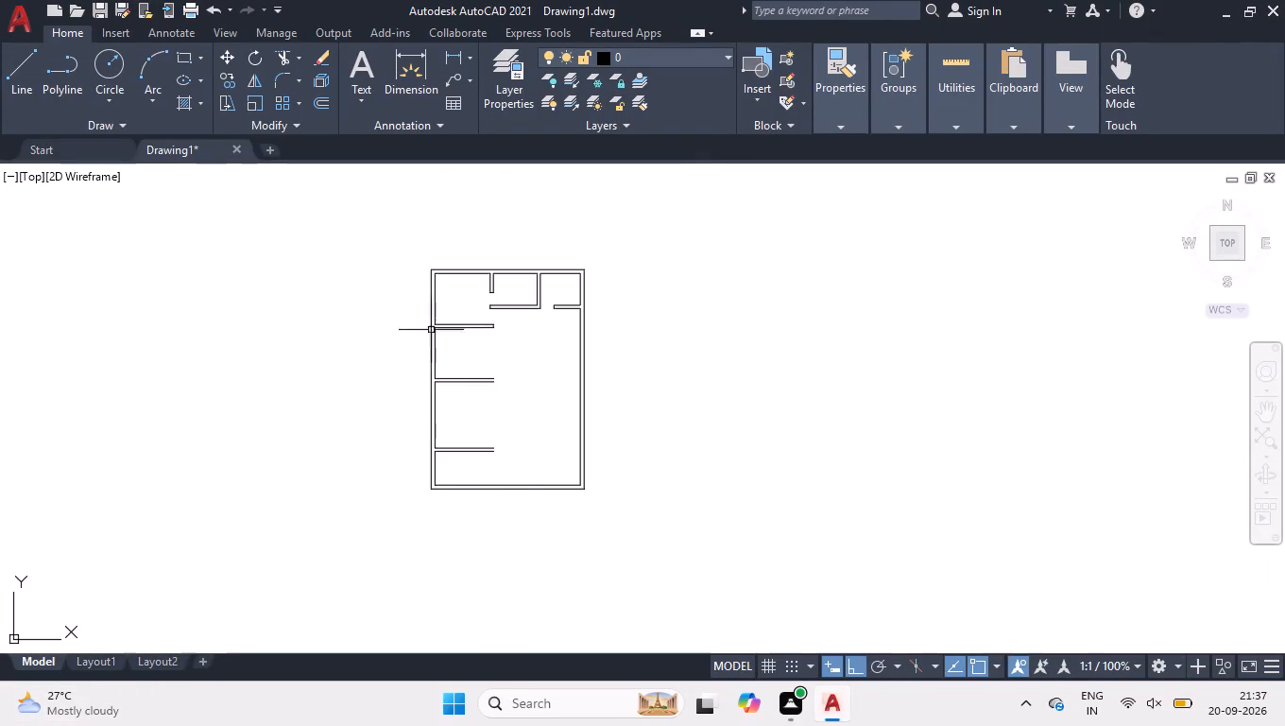
scroll(437, 332, "up", 4)
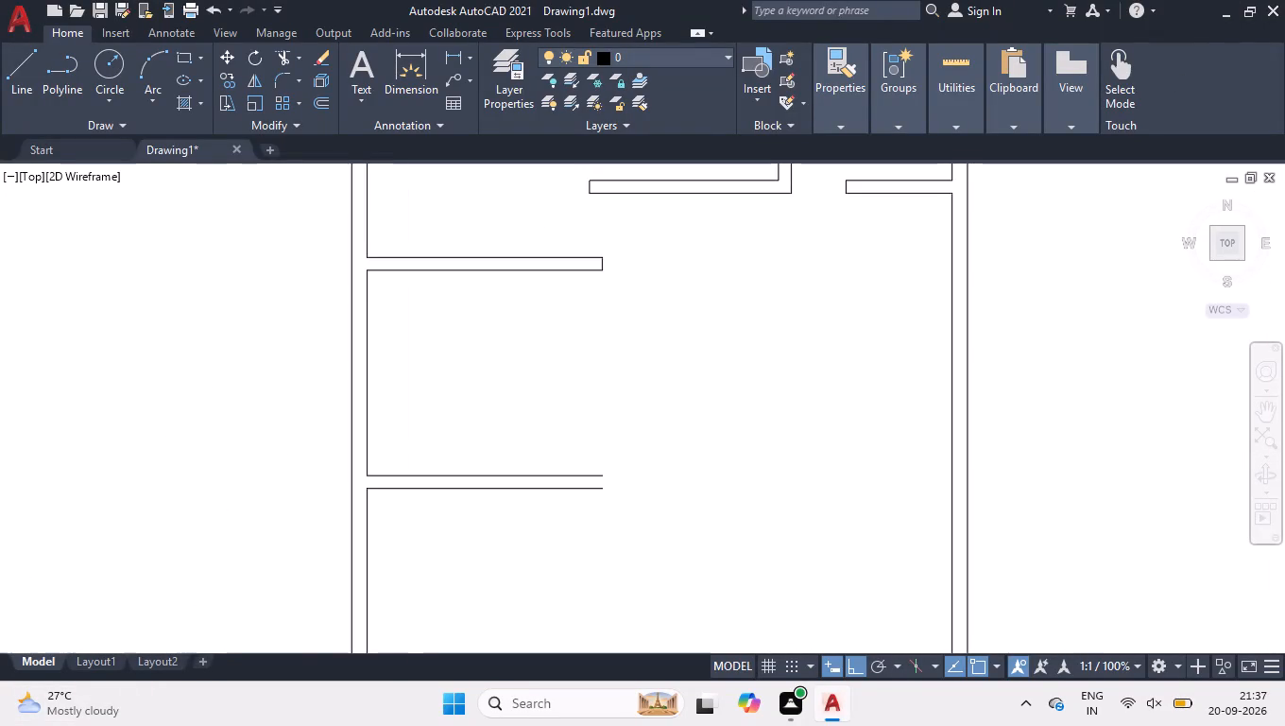
scroll(474, 390, "down", 1)
scroll(454, 337, "up", 1)
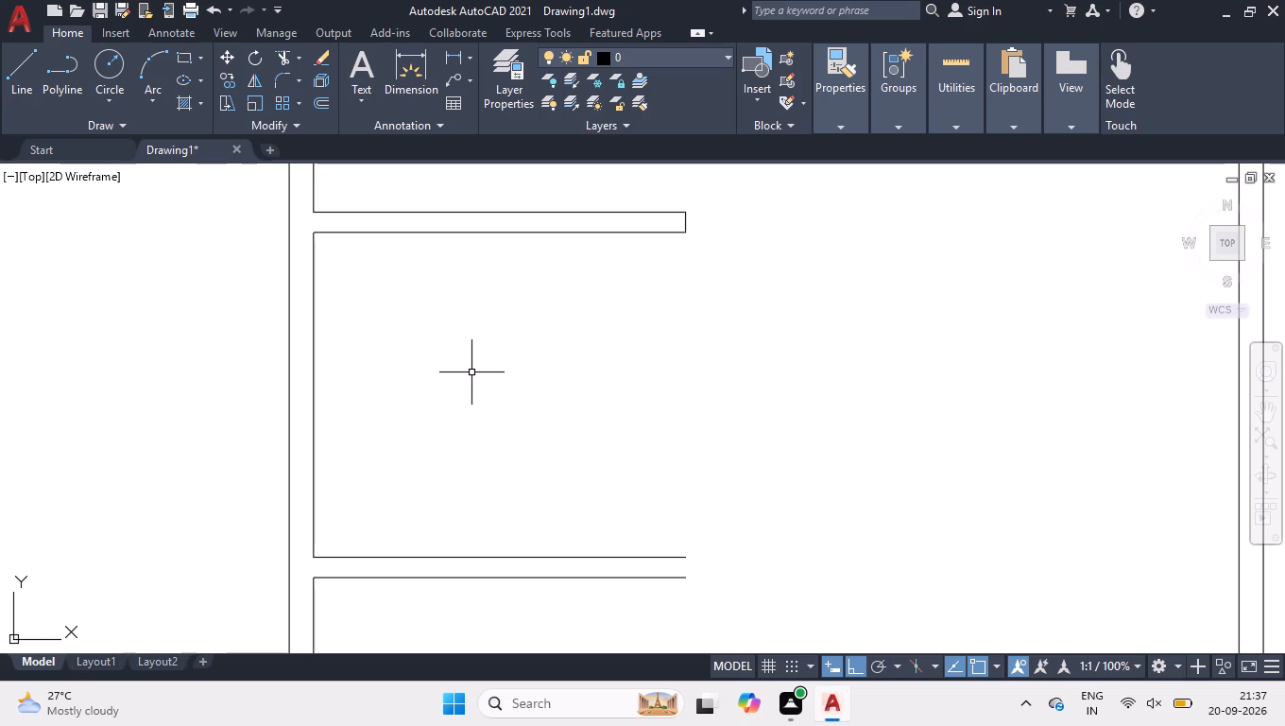
type("OFF")
key("Return")
type("11")
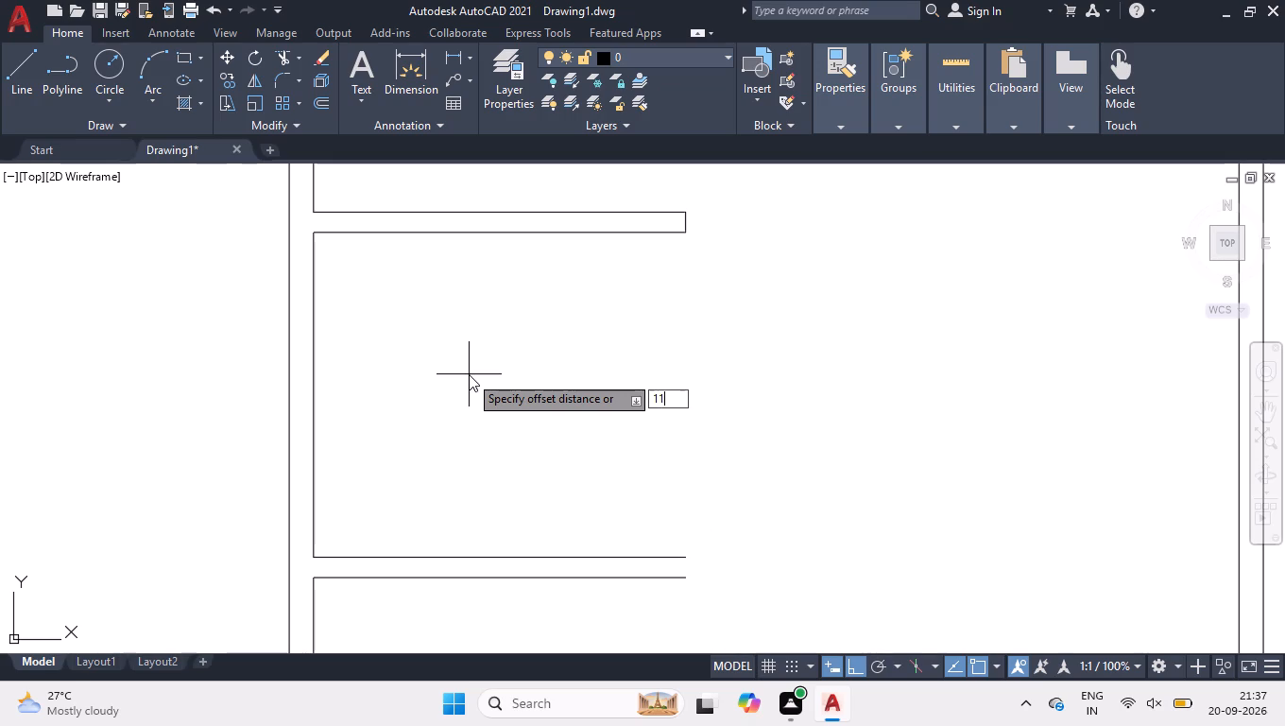
key("apostrophe")
key("Return")
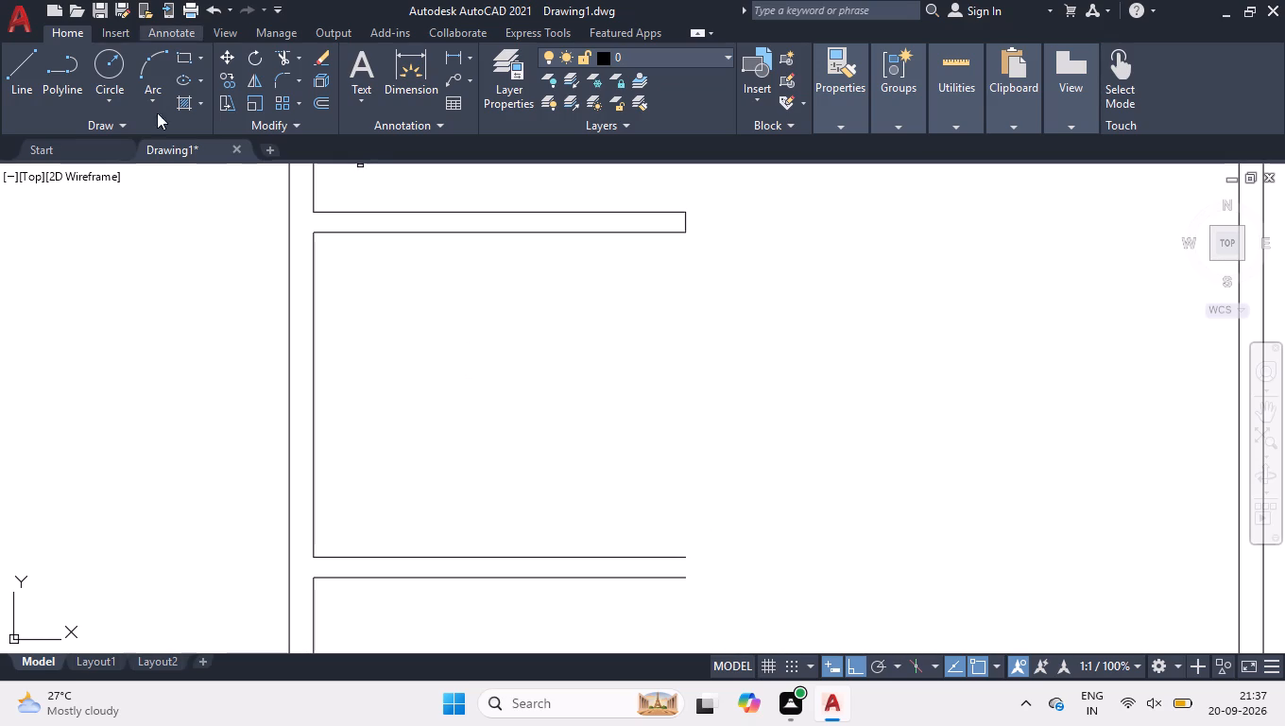
left_click(312, 354)
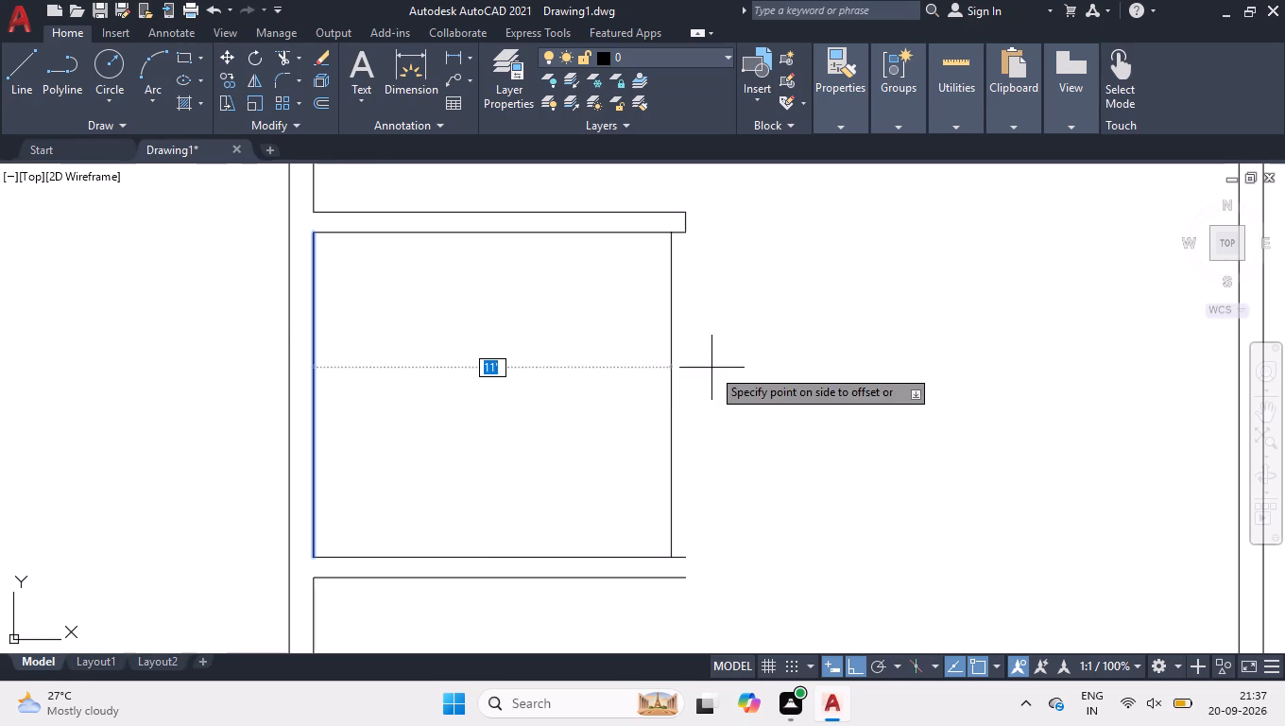
left_click(711, 368)
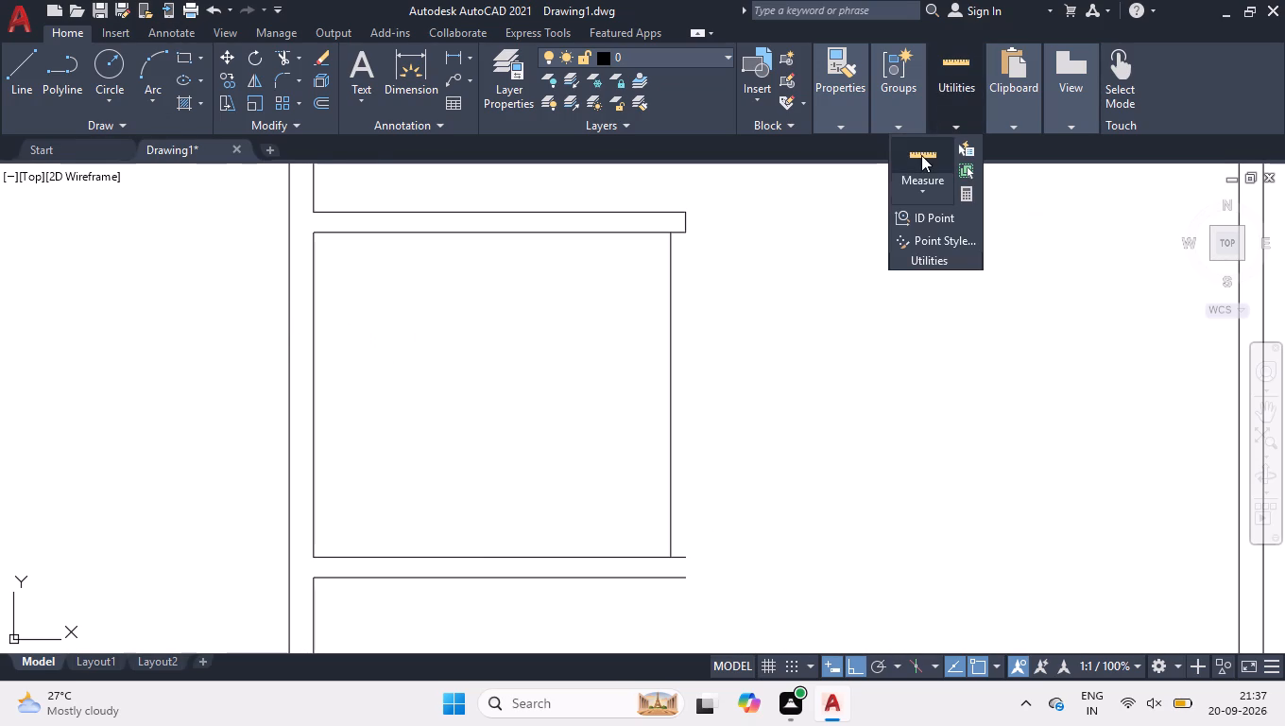
Quick-measure the room enclosed by the newly offset vertical line.
left_click(921, 155)
key("space")
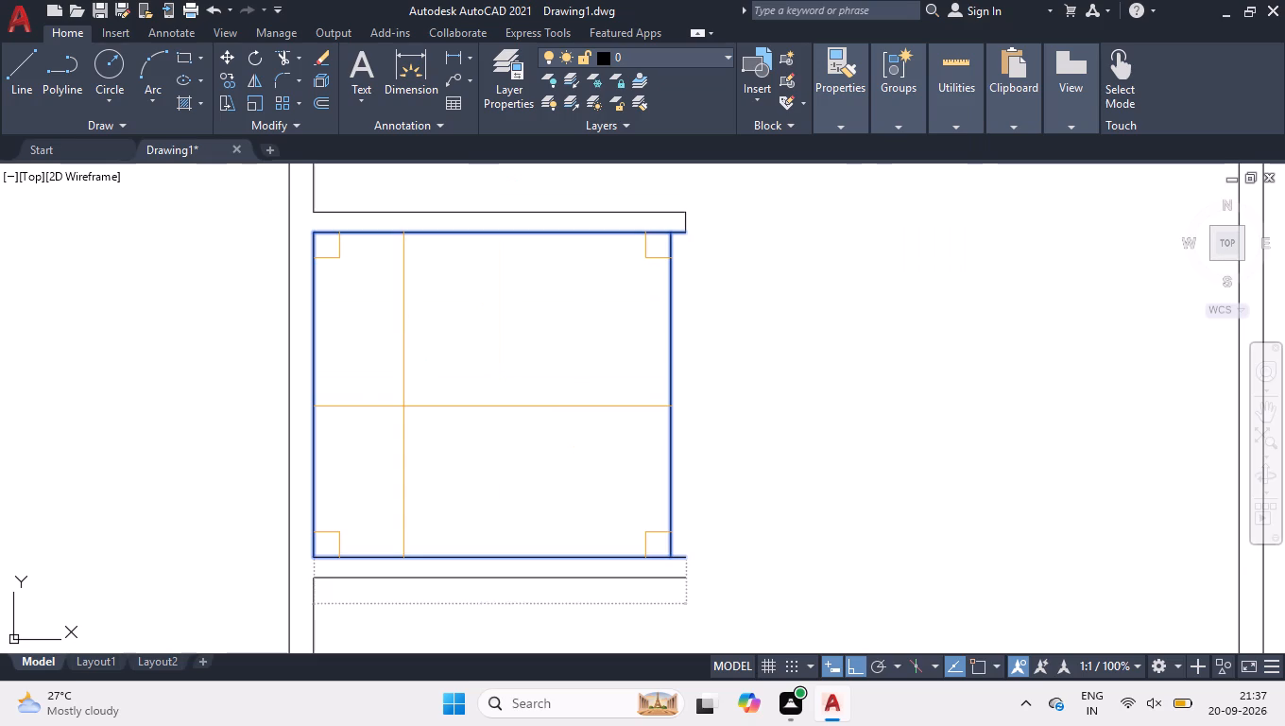
Offset the new vertical line 7.5" to the right to form that room's right-hand partition.
type("OFF")
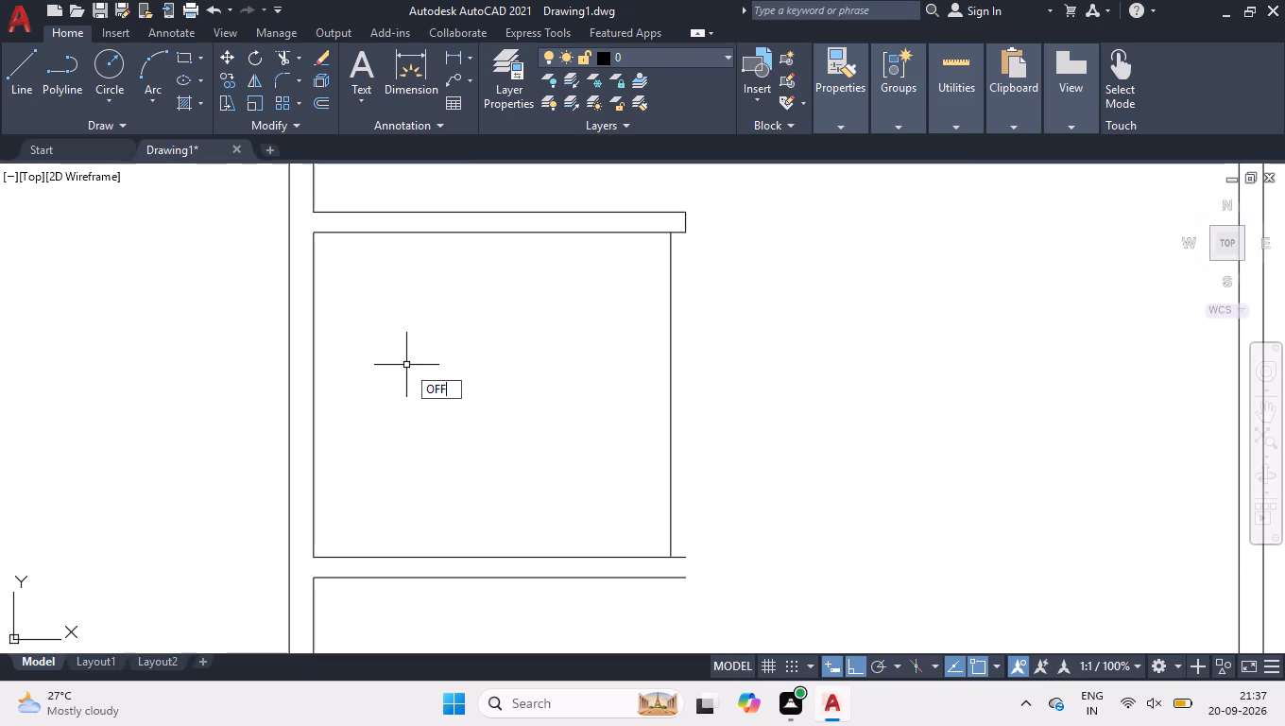
key("Return")
type("7.5")
key("Return")
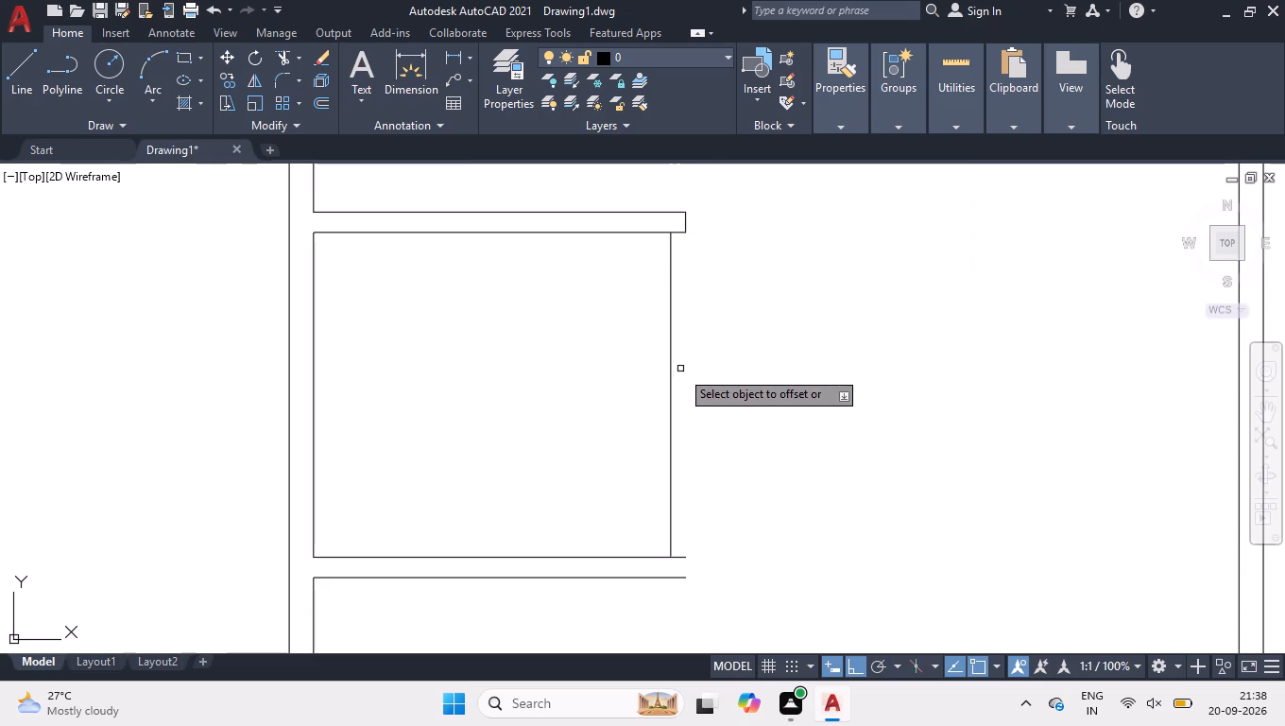
left_click(672, 370)
left_click(728, 366)
In the room below, offset the left wall's inner line 11' to the right, and offset that copy 7.5" to form its right-hand partition.
scroll(600, 222, "down", 1)
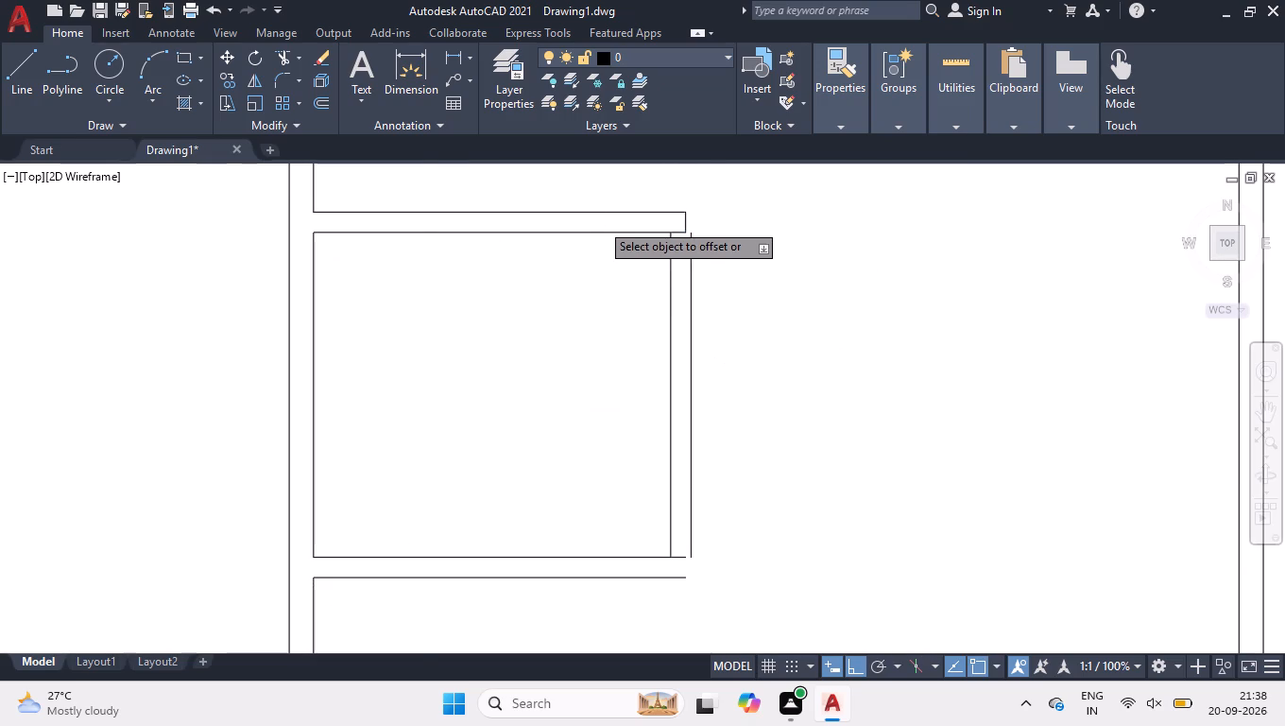
scroll(605, 238, "down", 2)
scroll(586, 338, "up", 1)
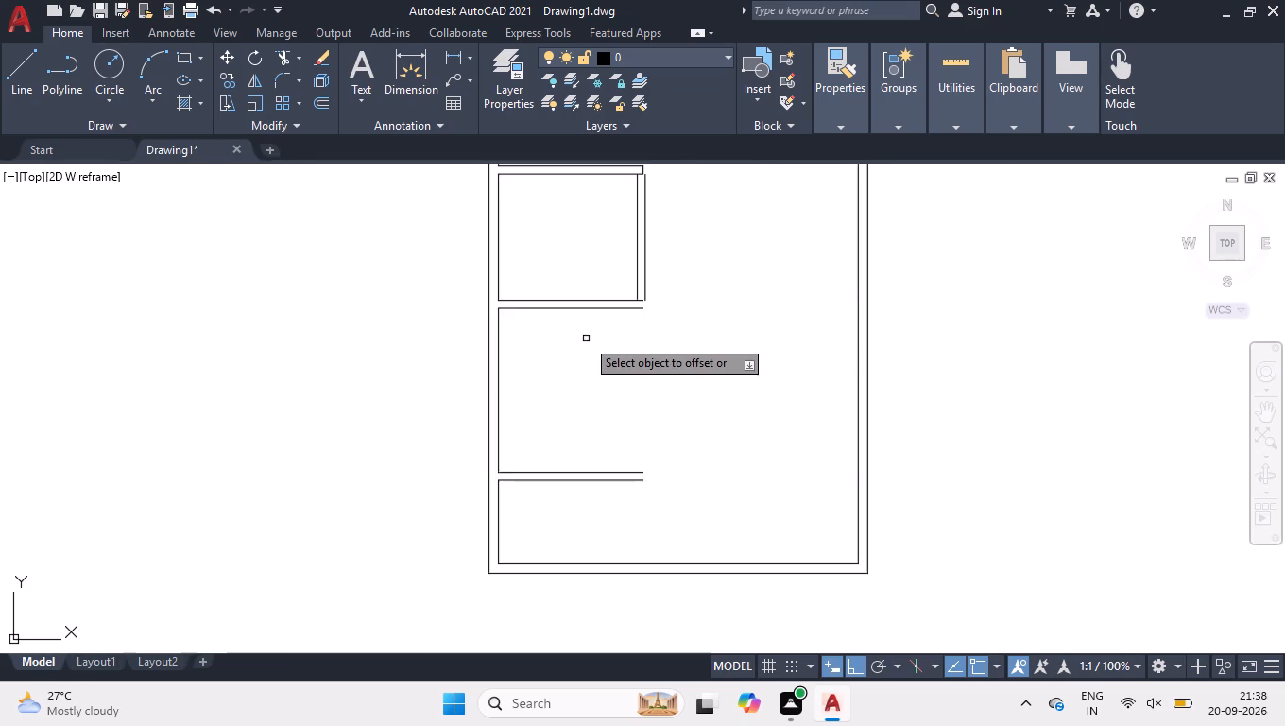
scroll(586, 338, "up", 2)
scroll(572, 390, "down", 1)
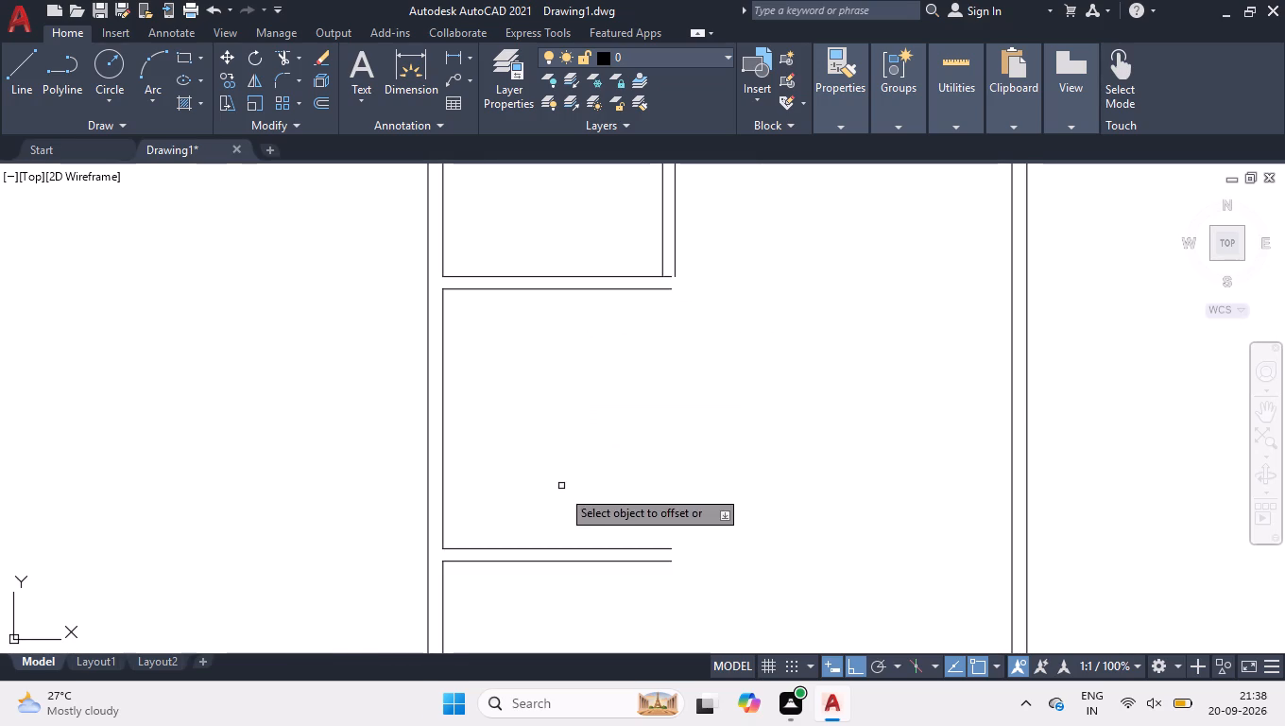
scroll(564, 506, "up", 1)
scroll(565, 507, "down", 1)
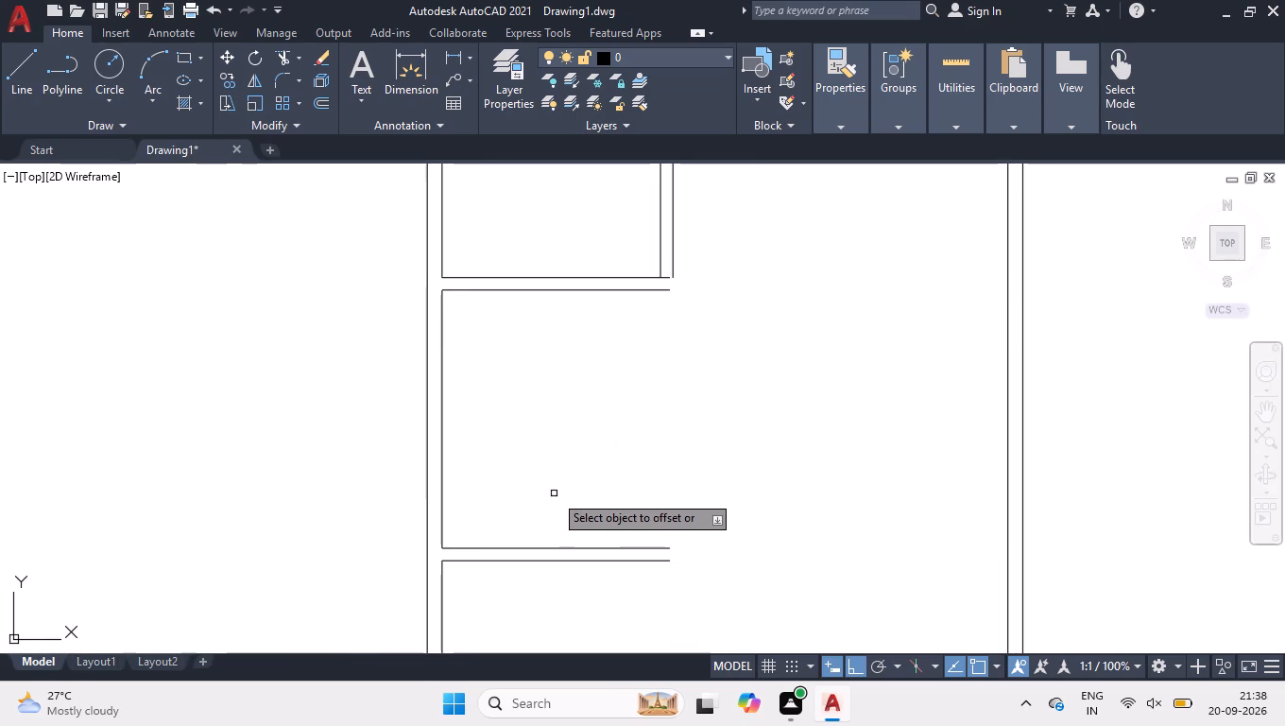
left_click(442, 419)
type("11'")
key("Return")
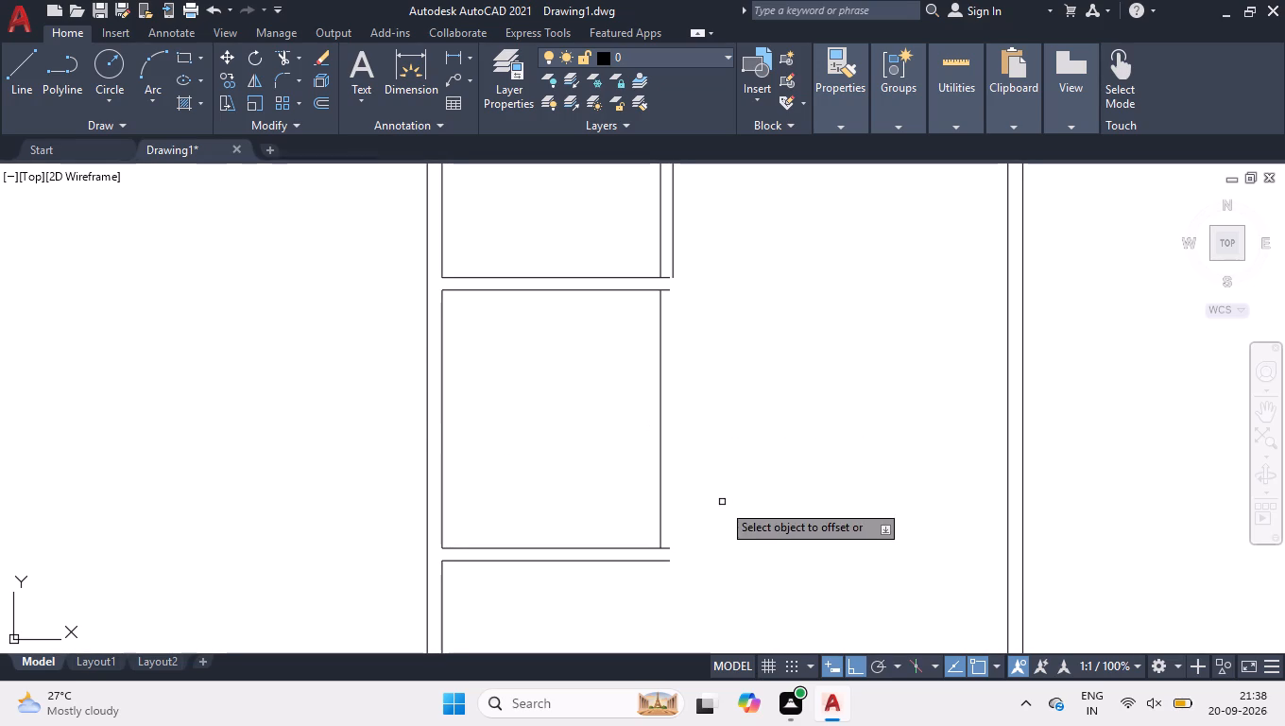
left_click(660, 449)
left_click(724, 454)
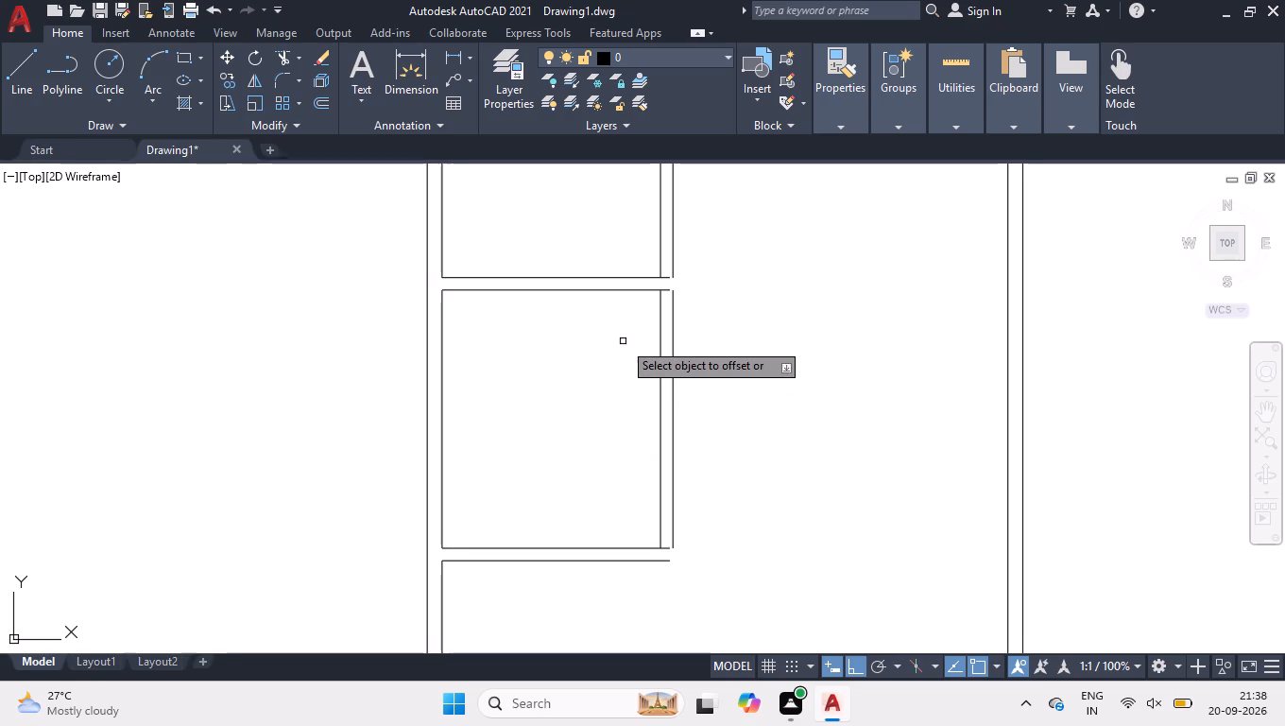
In the bottom-left space, offset the left wall's inner line 3'8" to the right, and offset that copy 4.5" to form a thin partition.
scroll(623, 341, "down", 1)
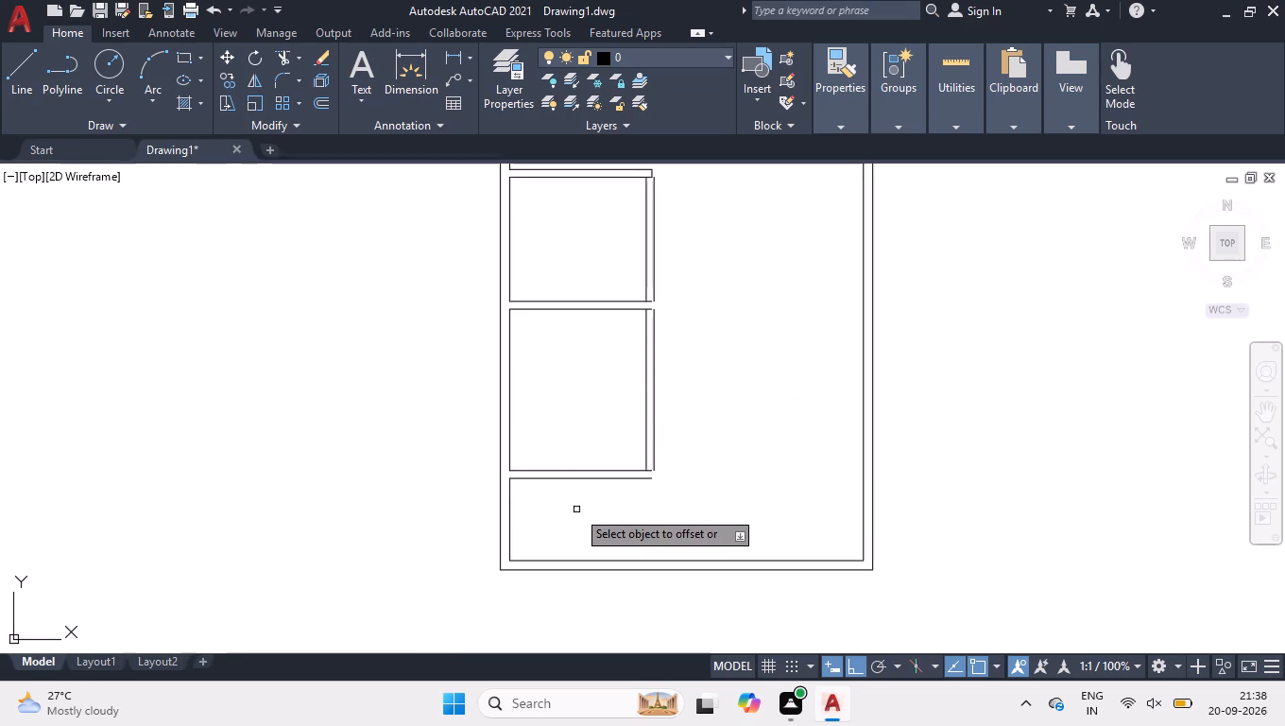
scroll(550, 518, "down", 1)
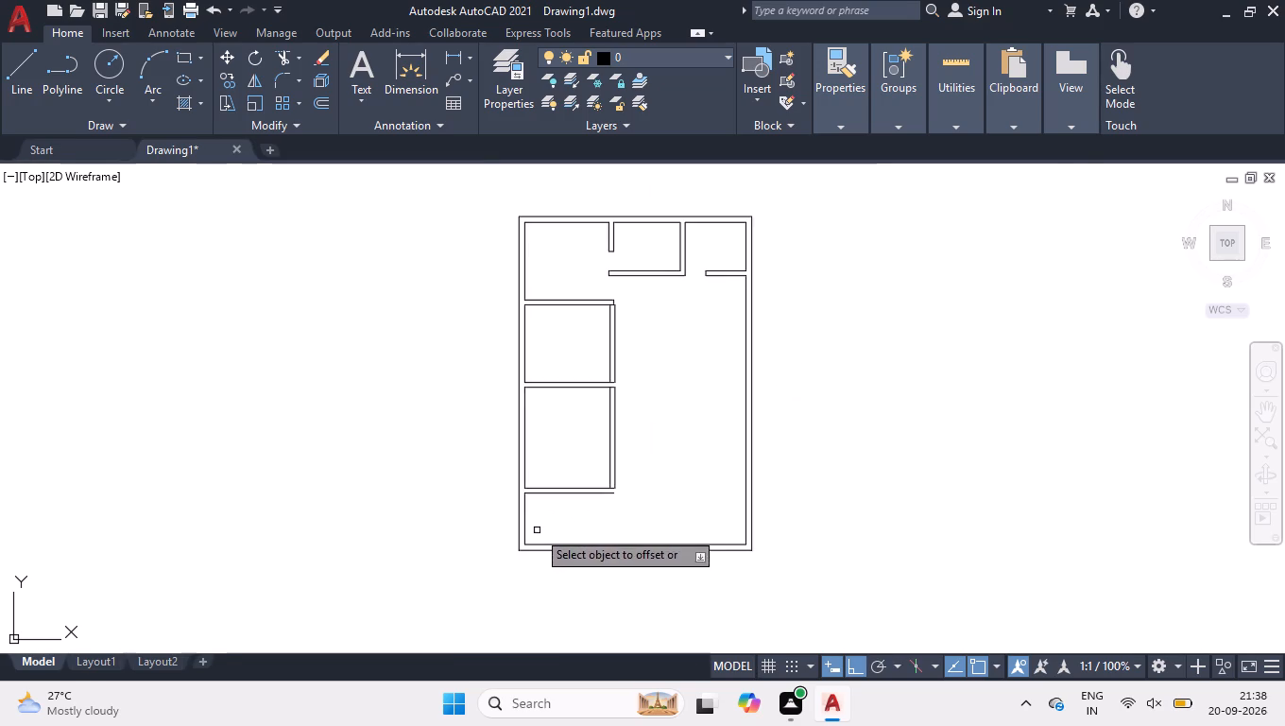
scroll(535, 531, "up", 4)
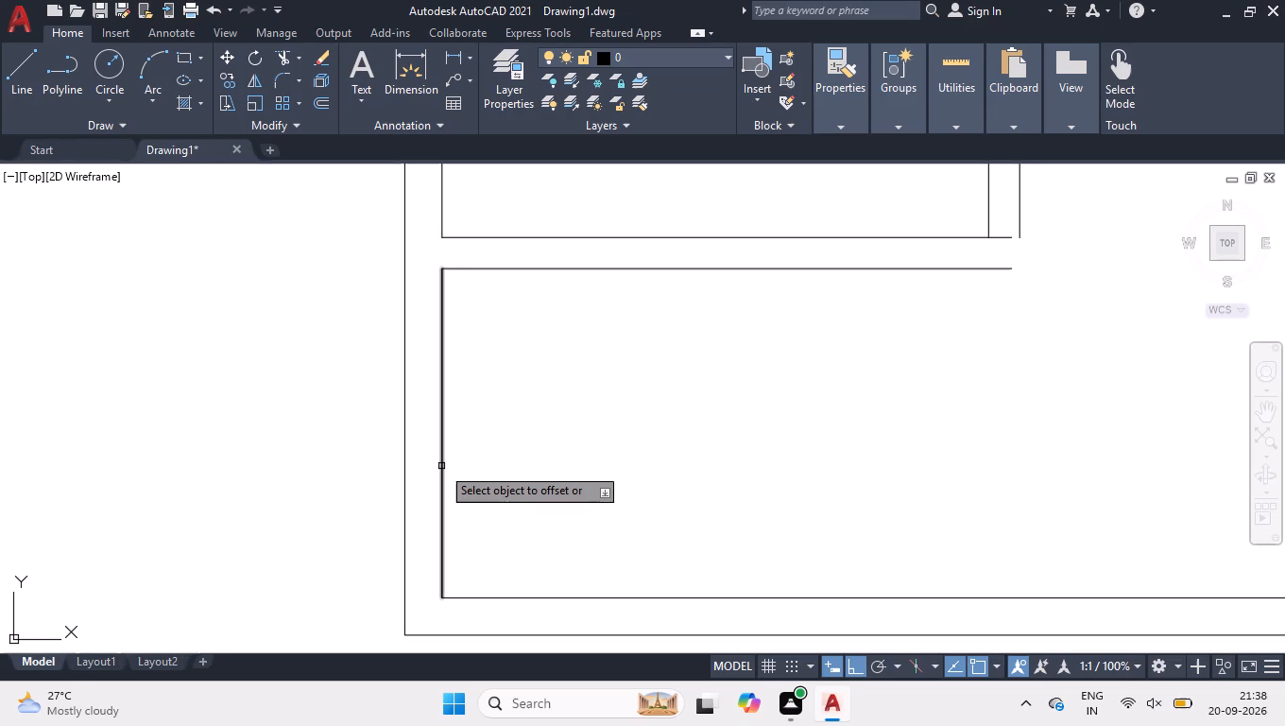
left_click(441, 466)
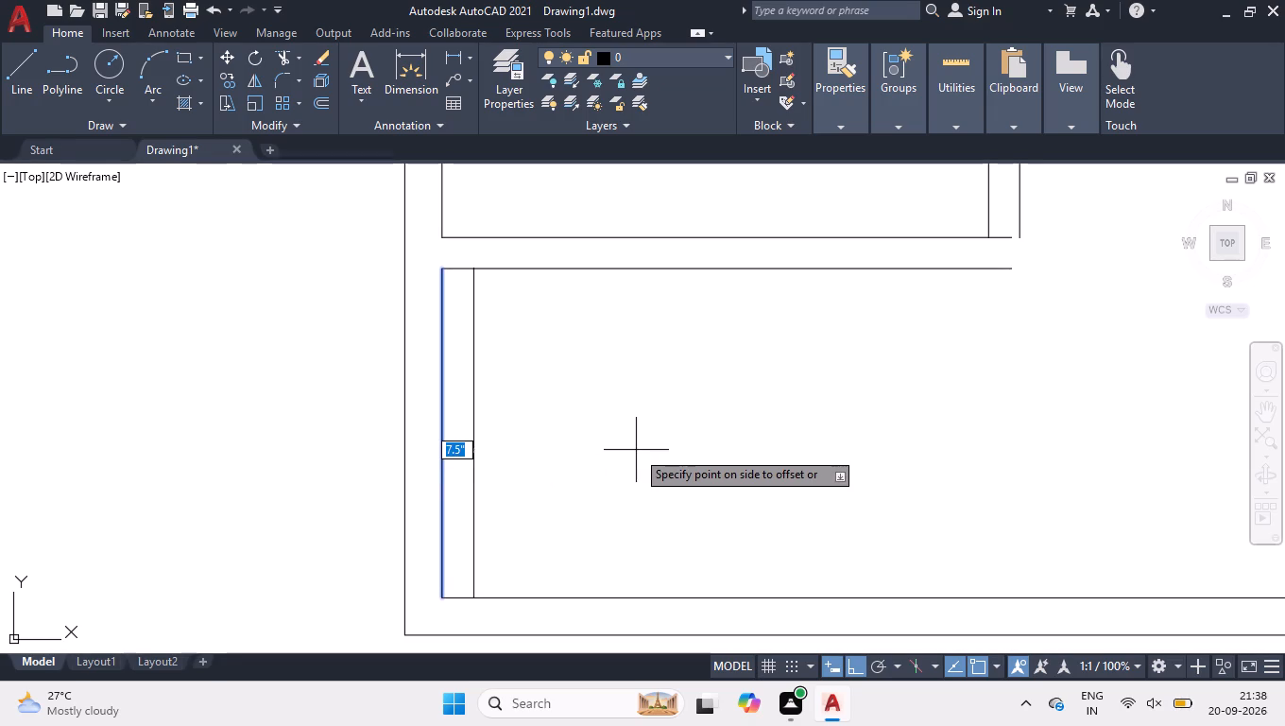
key("3")
type("'8")
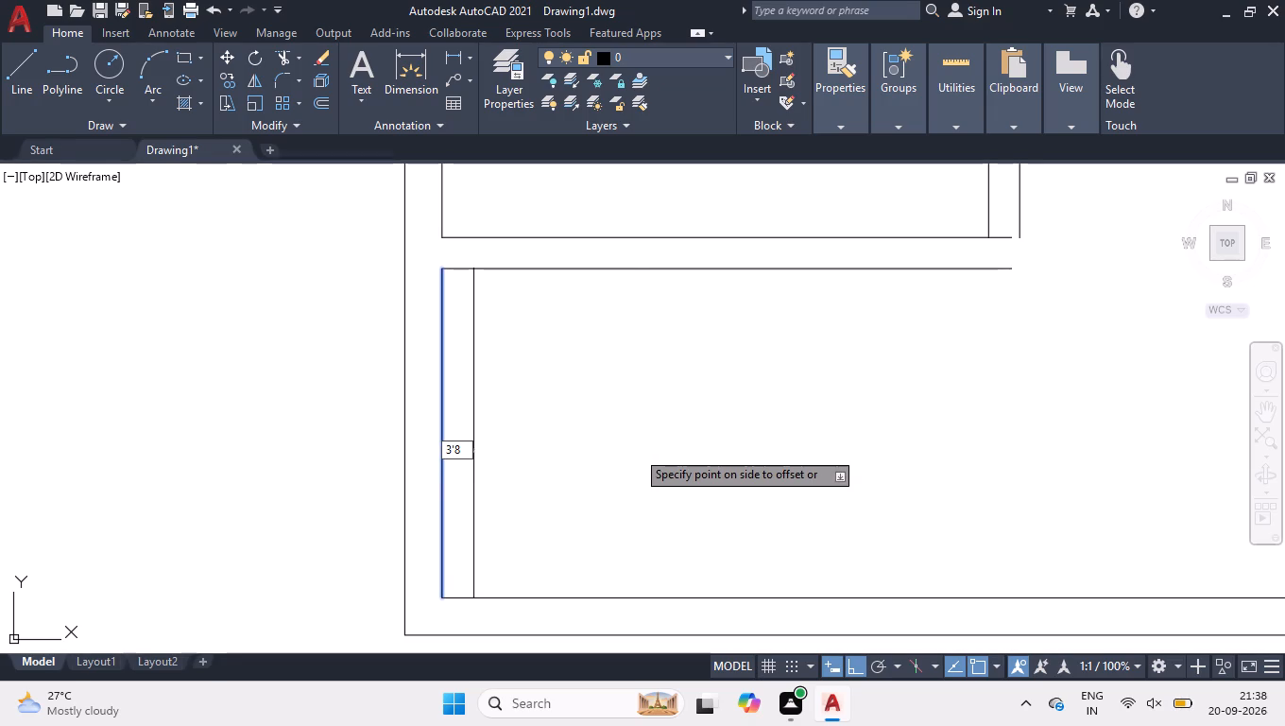
key("Return")
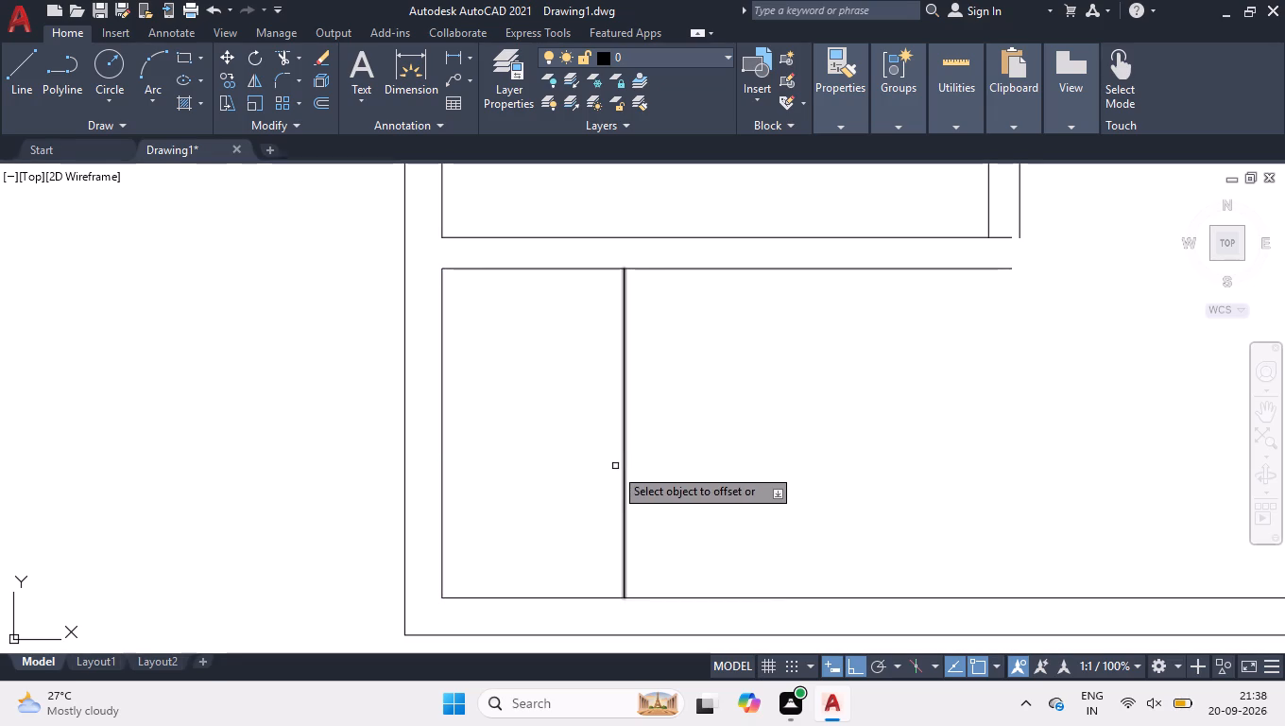
left_click(628, 464)
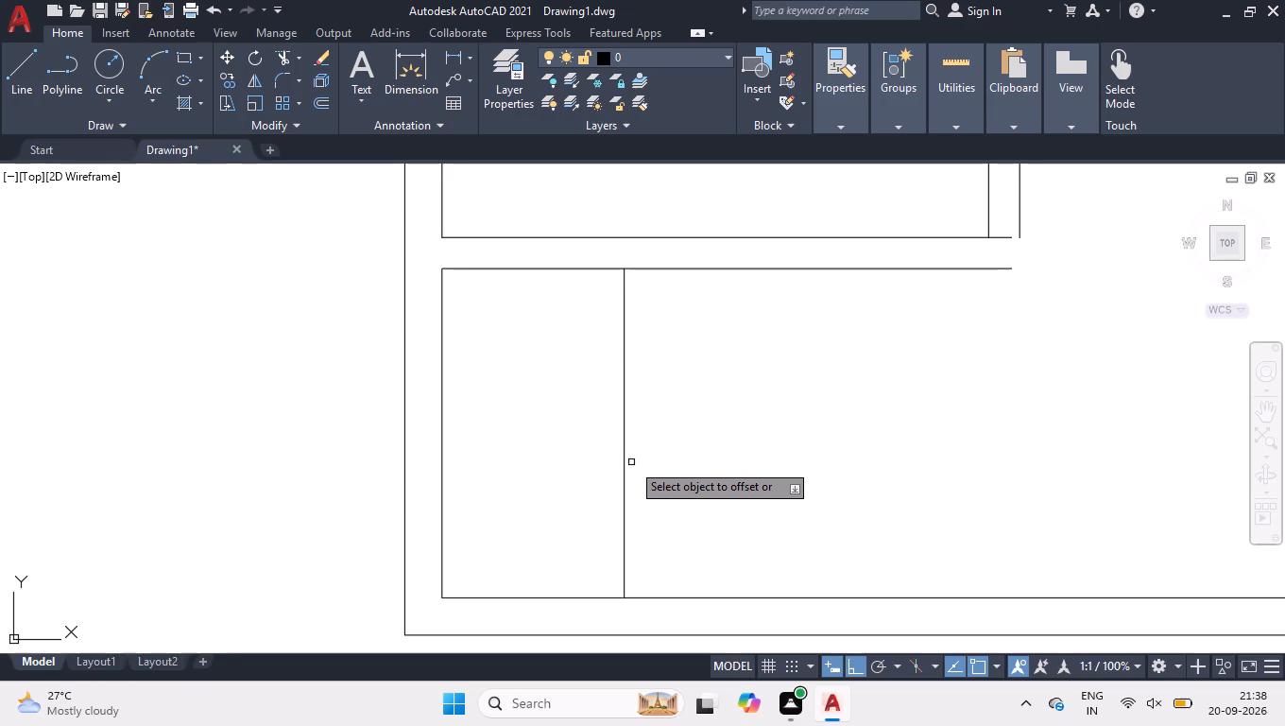
left_click(624, 462)
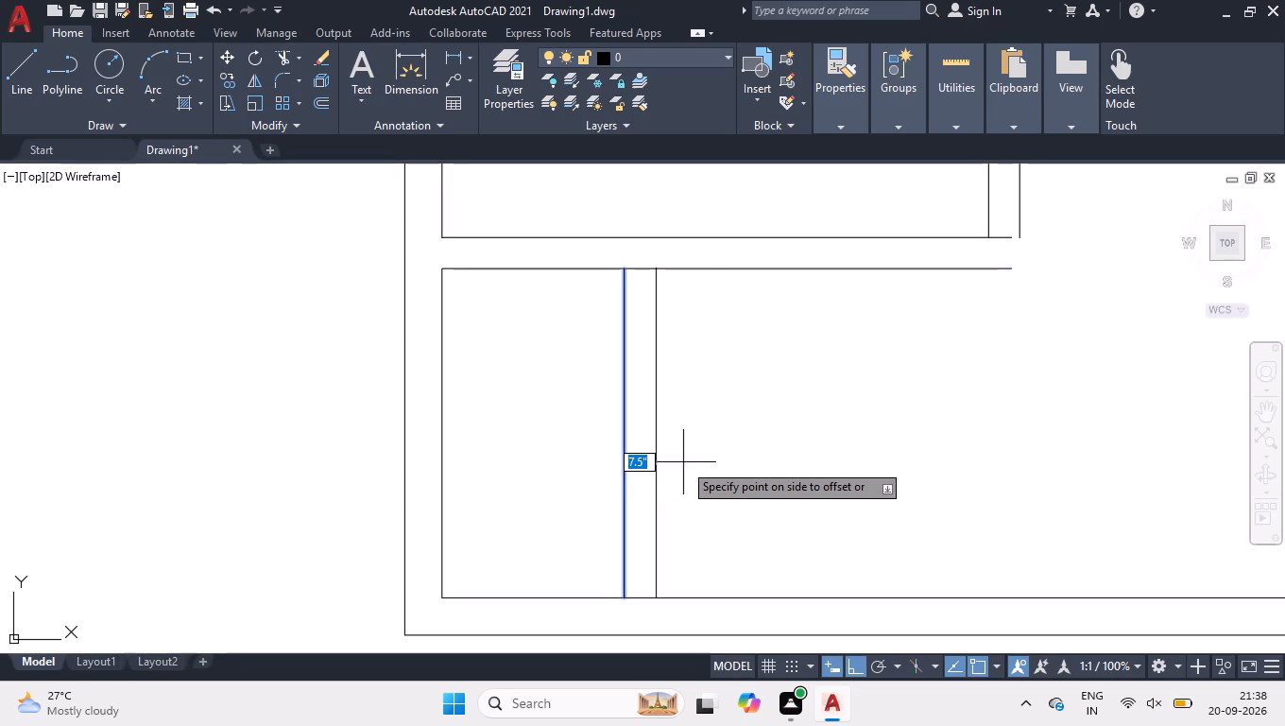
type("4.5")
key("Return")
key("Return")
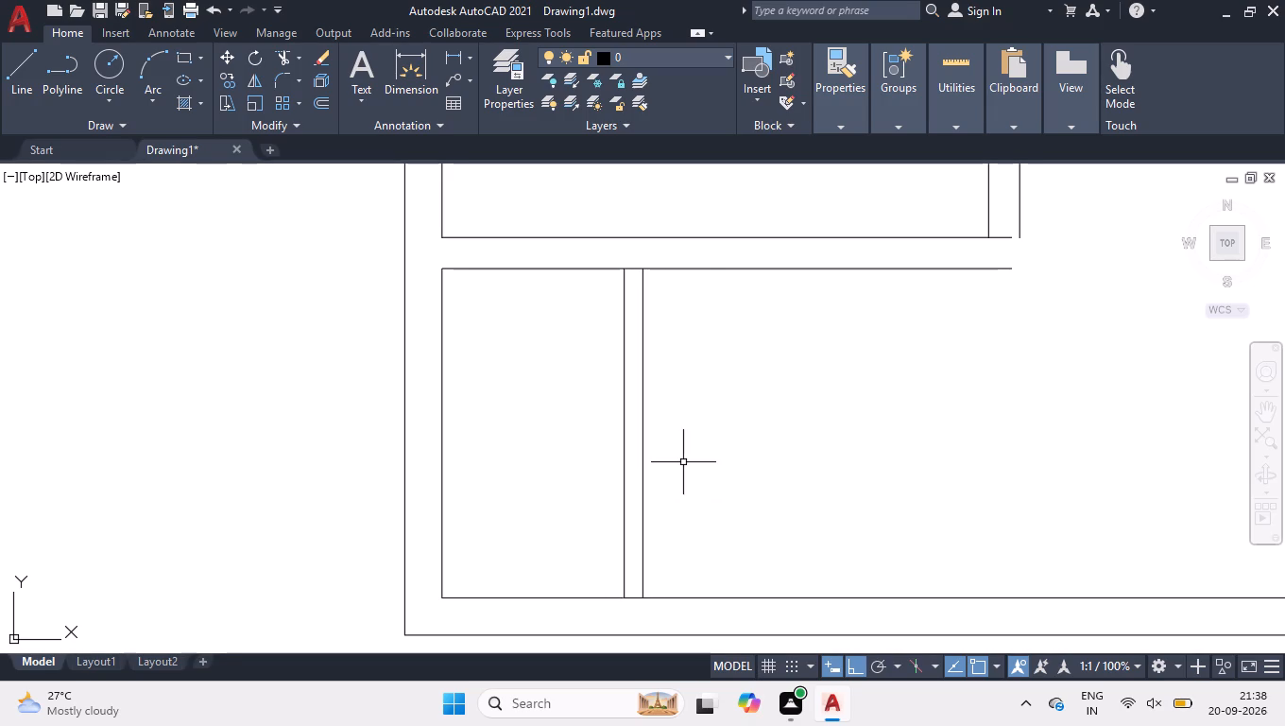
Measure the horizontal distance from the thin partition's right line to the outer line of the 7.5" vertical partition above.
type("DLI")
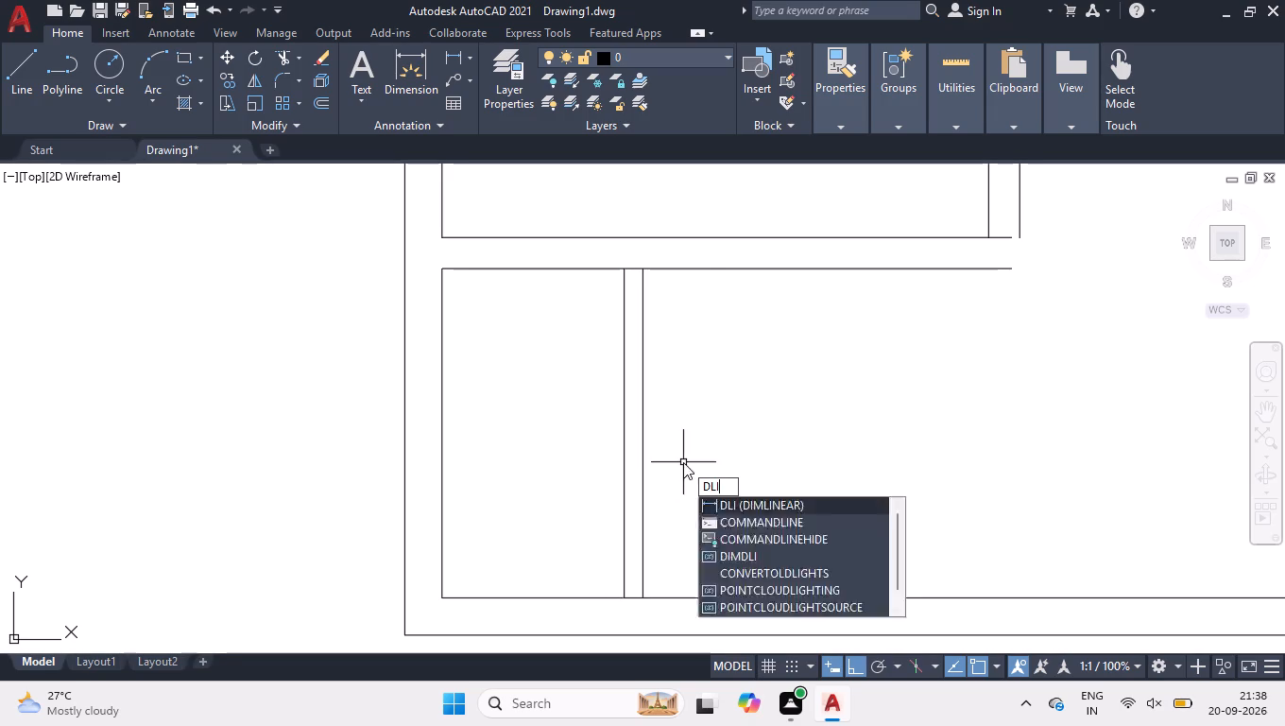
key("Return")
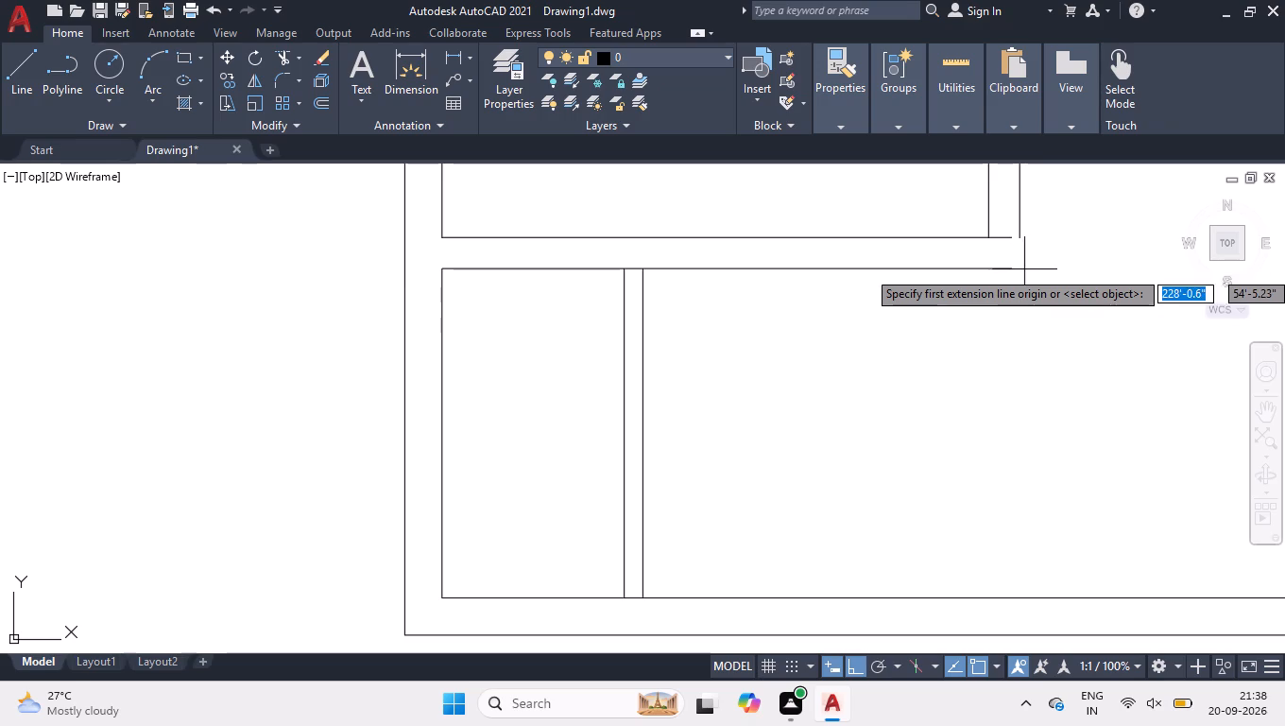
left_click(640, 237)
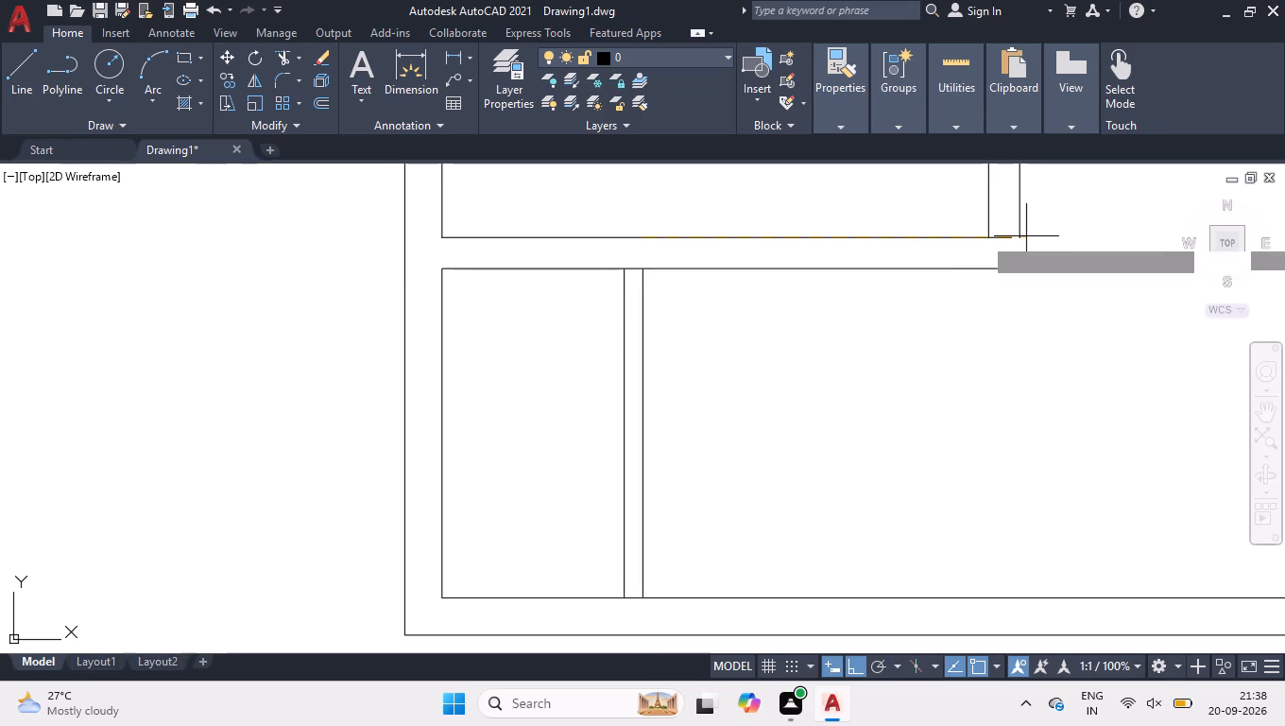
left_click(1019, 233)
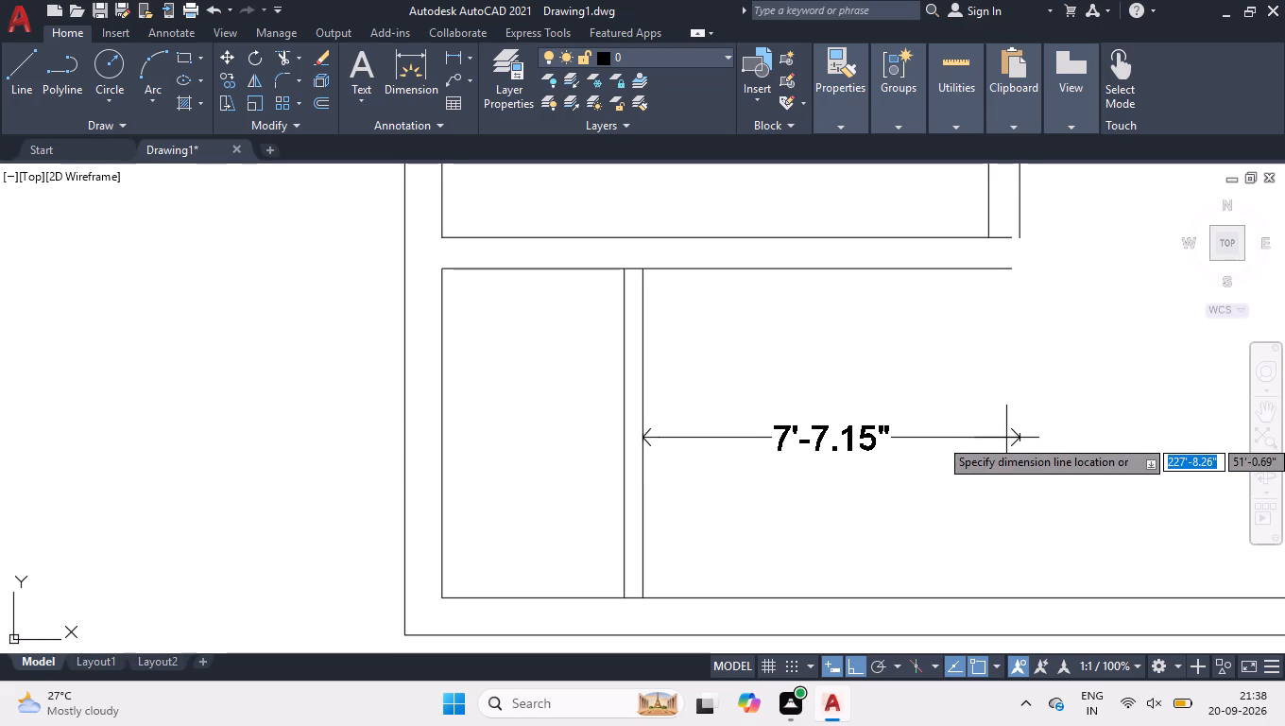
key("space")
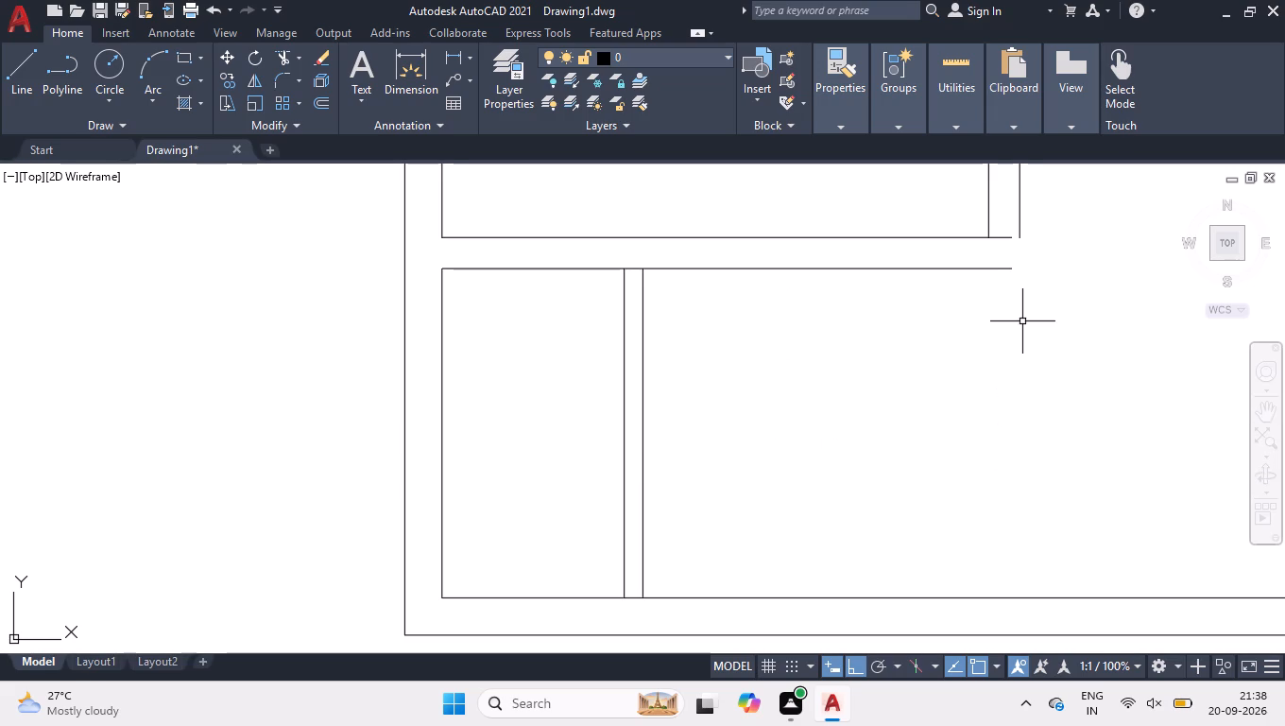
Stretch the lower 7.5" vertical partition's outer line down to the bottom wall's inner line, and deselect it.
left_click(1019, 222)
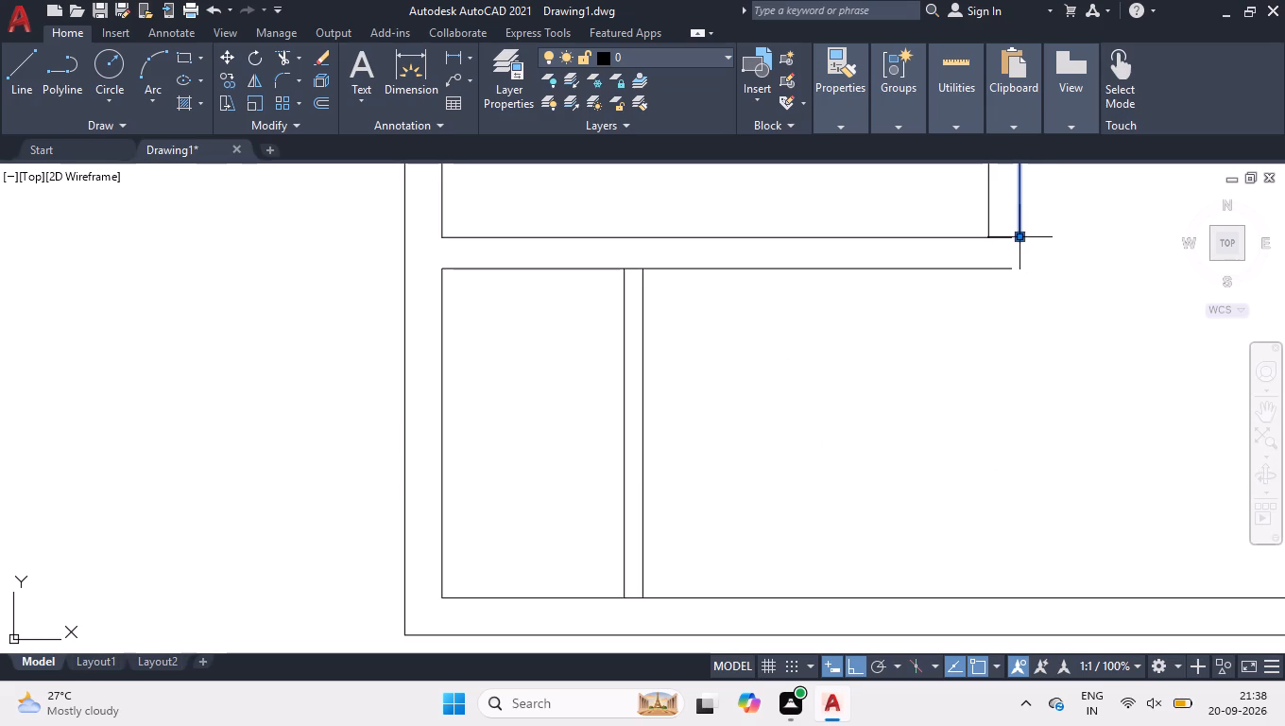
left_click(1023, 239)
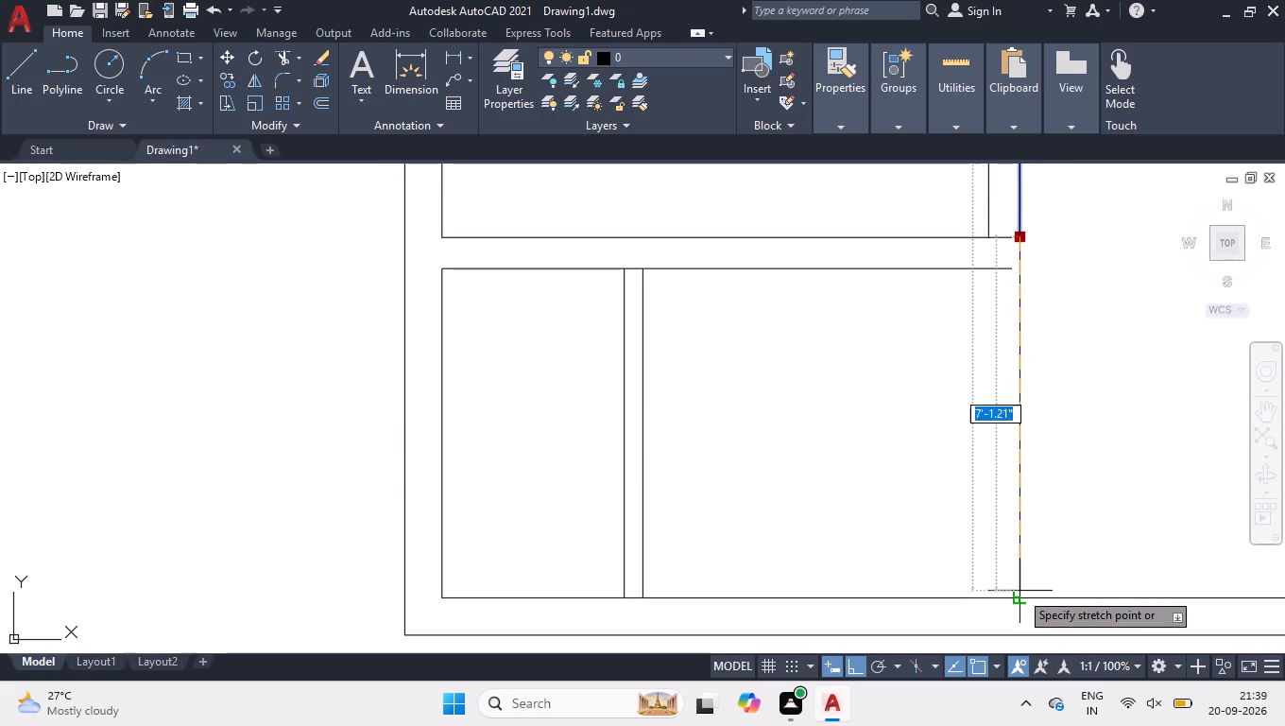
left_click(1019, 597)
scroll(848, 578, "down", 3)
scroll(889, 287, "up", 1)
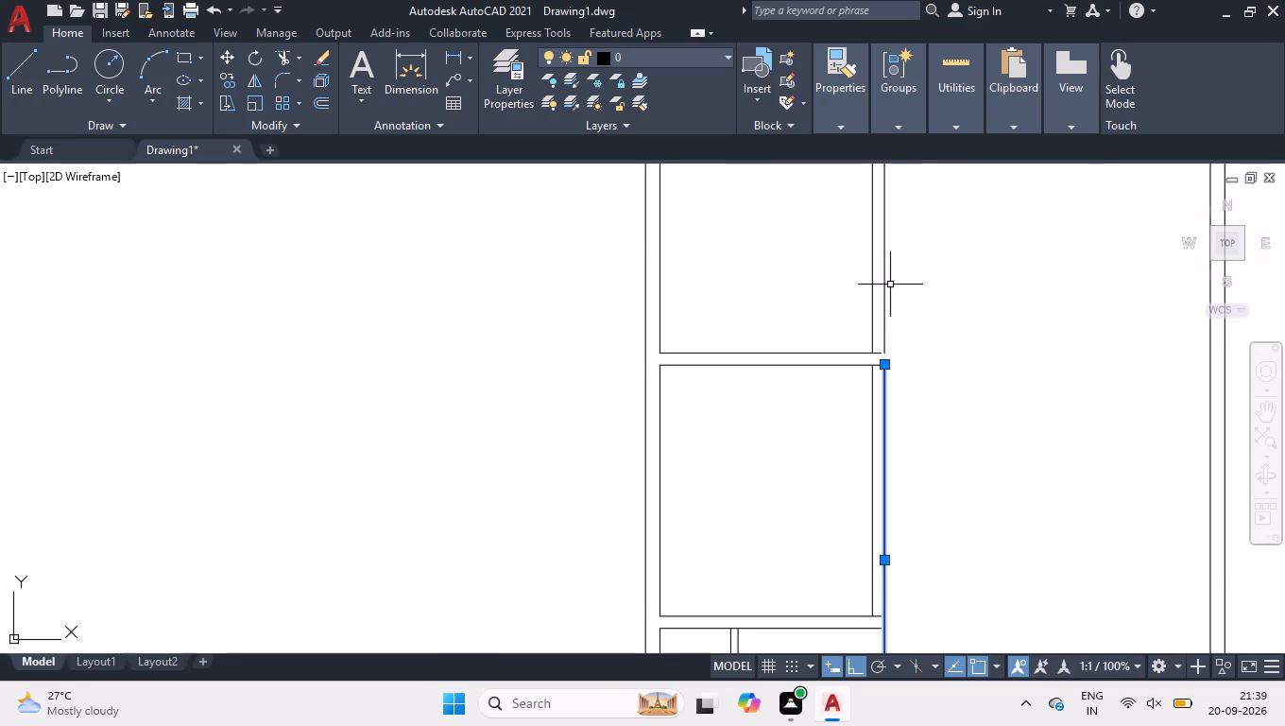
right_click(936, 318)
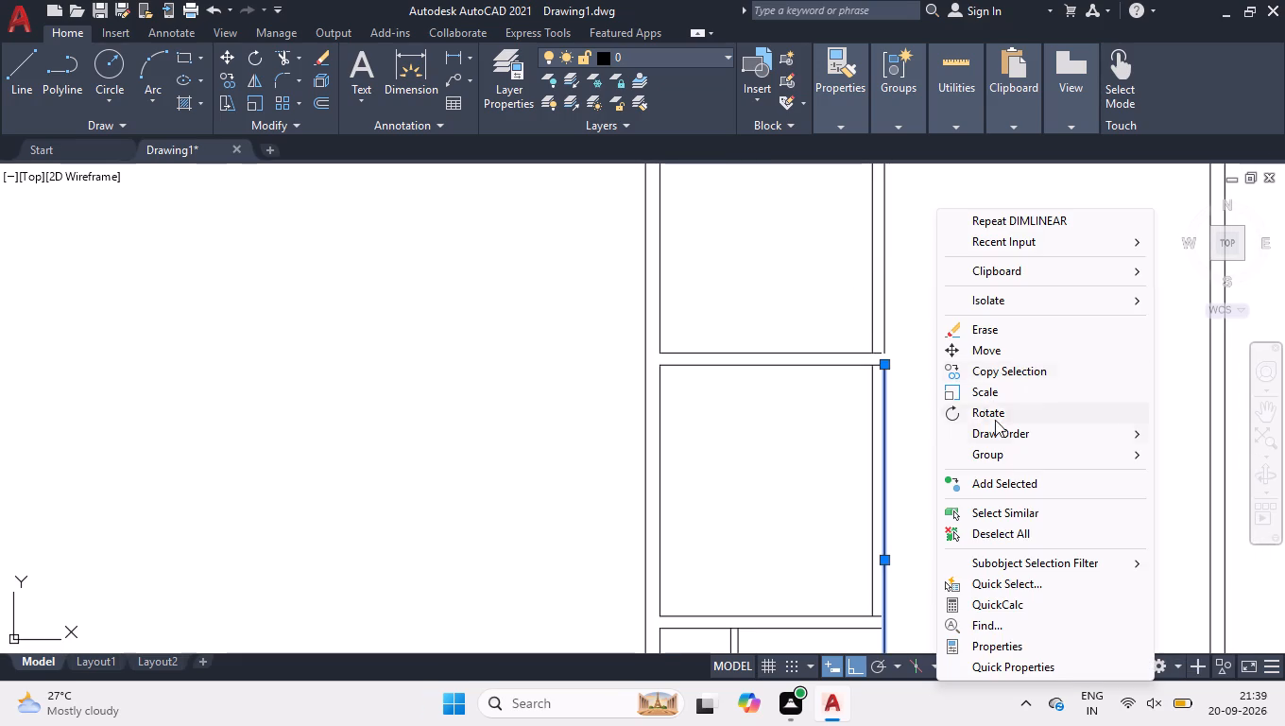
left_click(1027, 538)
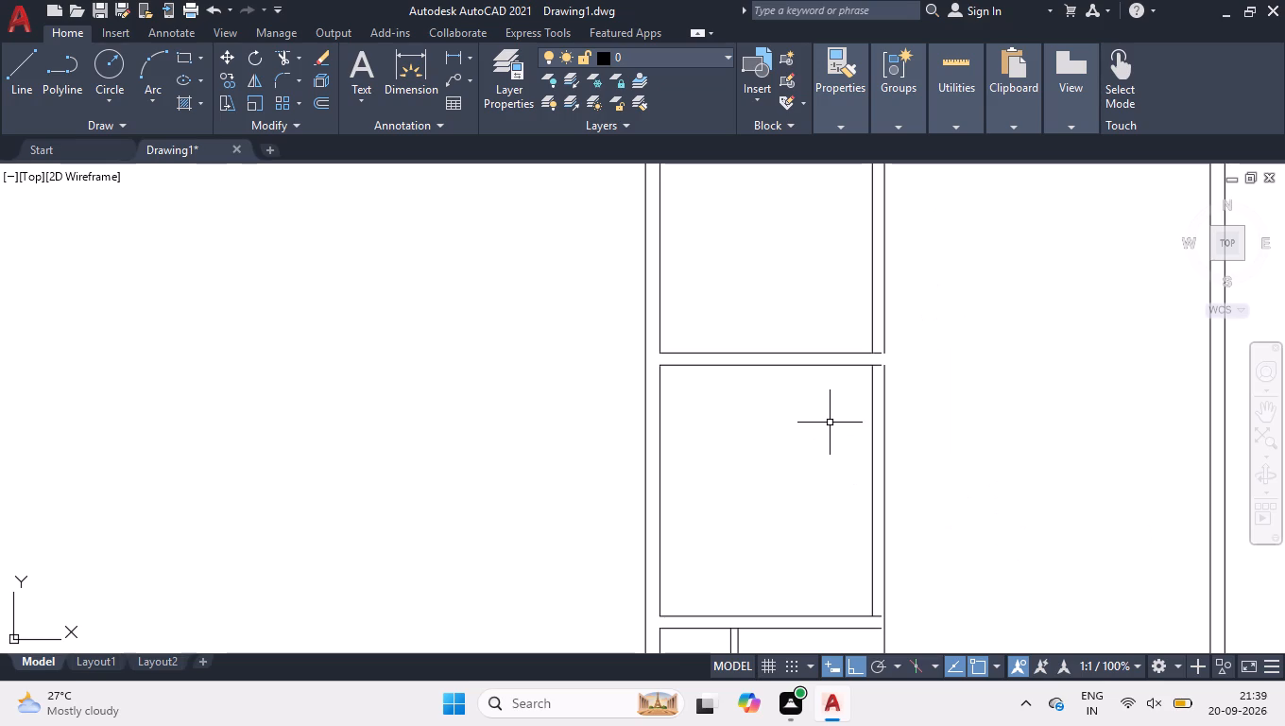
Measure the horizontal gap between the middle-left room's outer partition line and the end of the horizontal partition above, using a linear dimension.
scroll(835, 398, "down", 1)
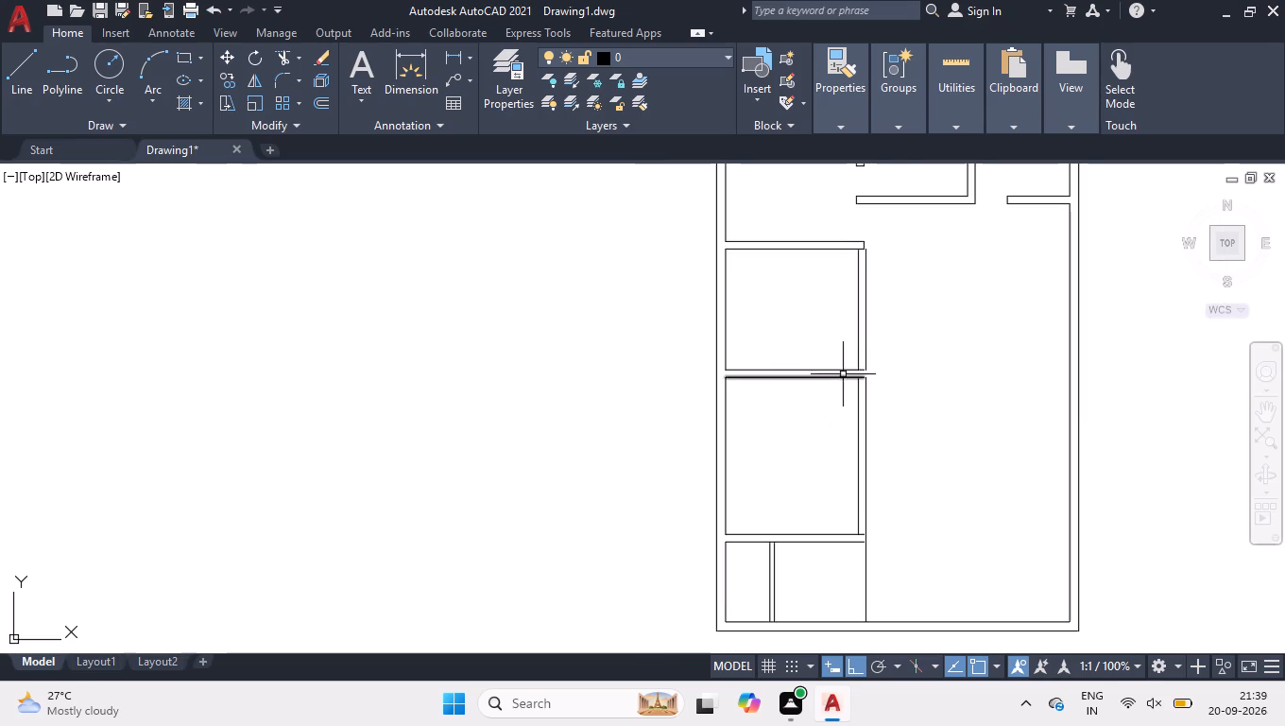
scroll(850, 256, "up", 7)
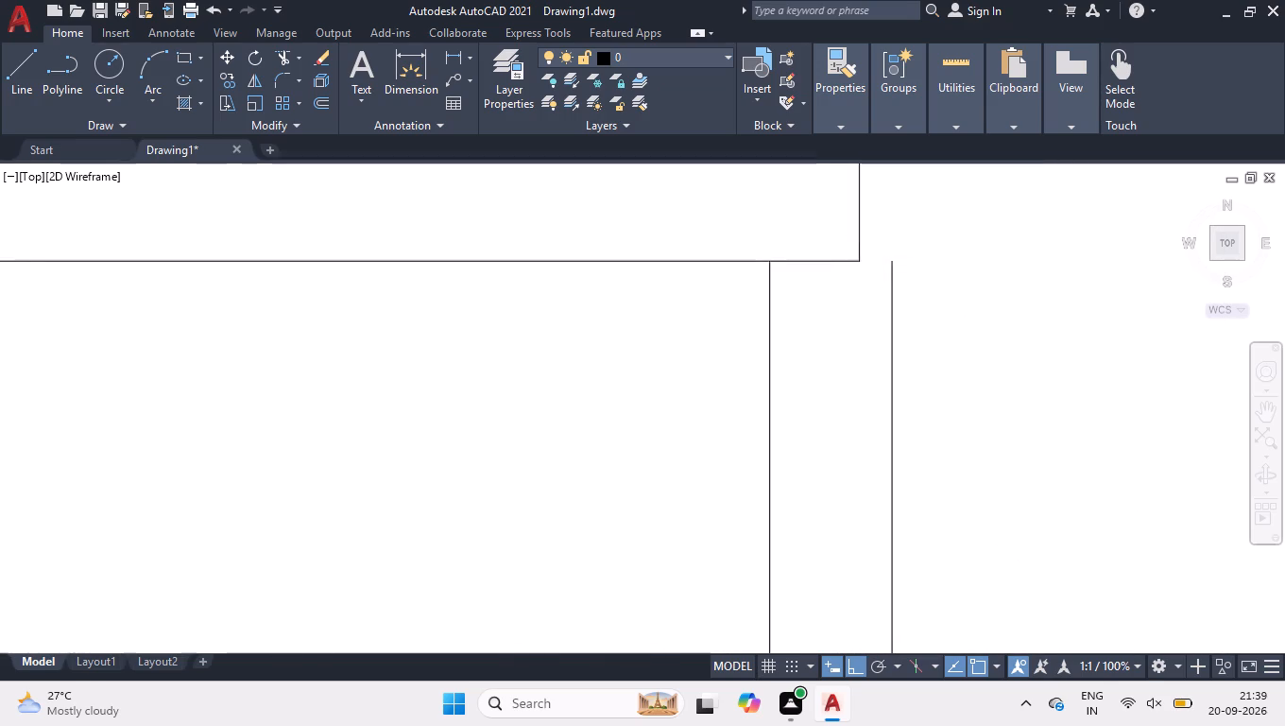
scroll(860, 235, "up", 2)
type("DLI")
key("Return")
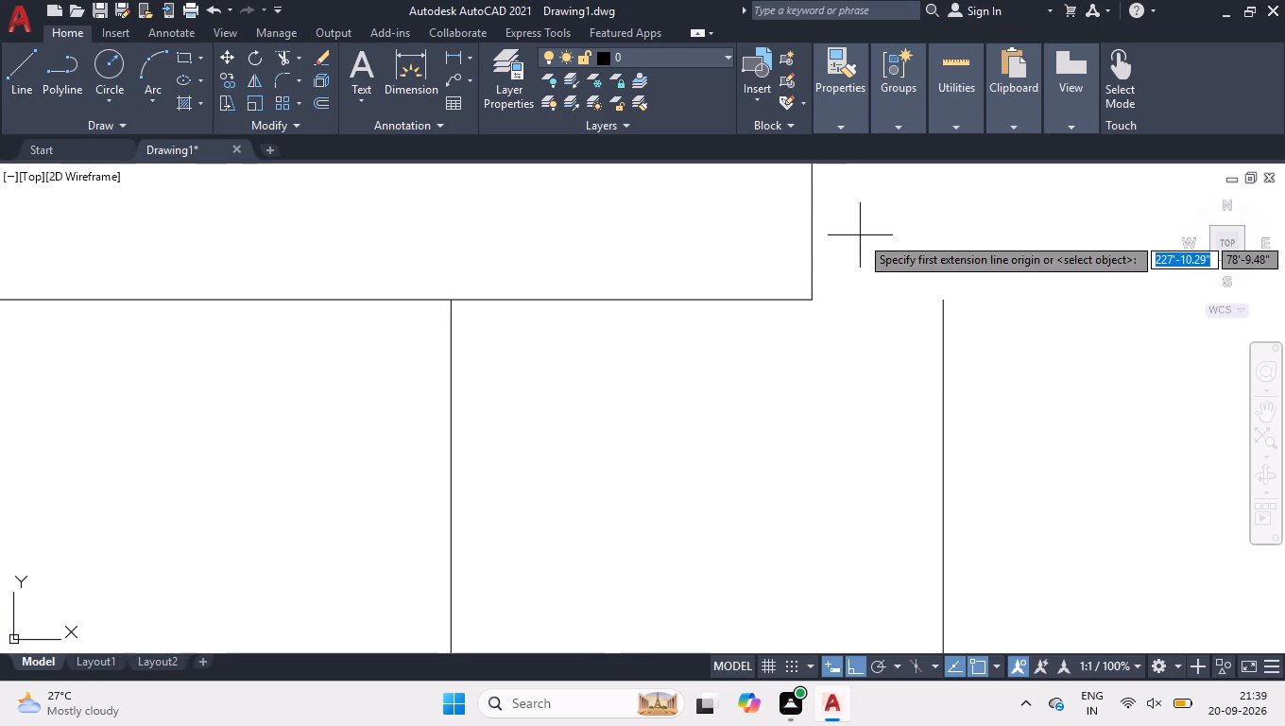
left_click(948, 298)
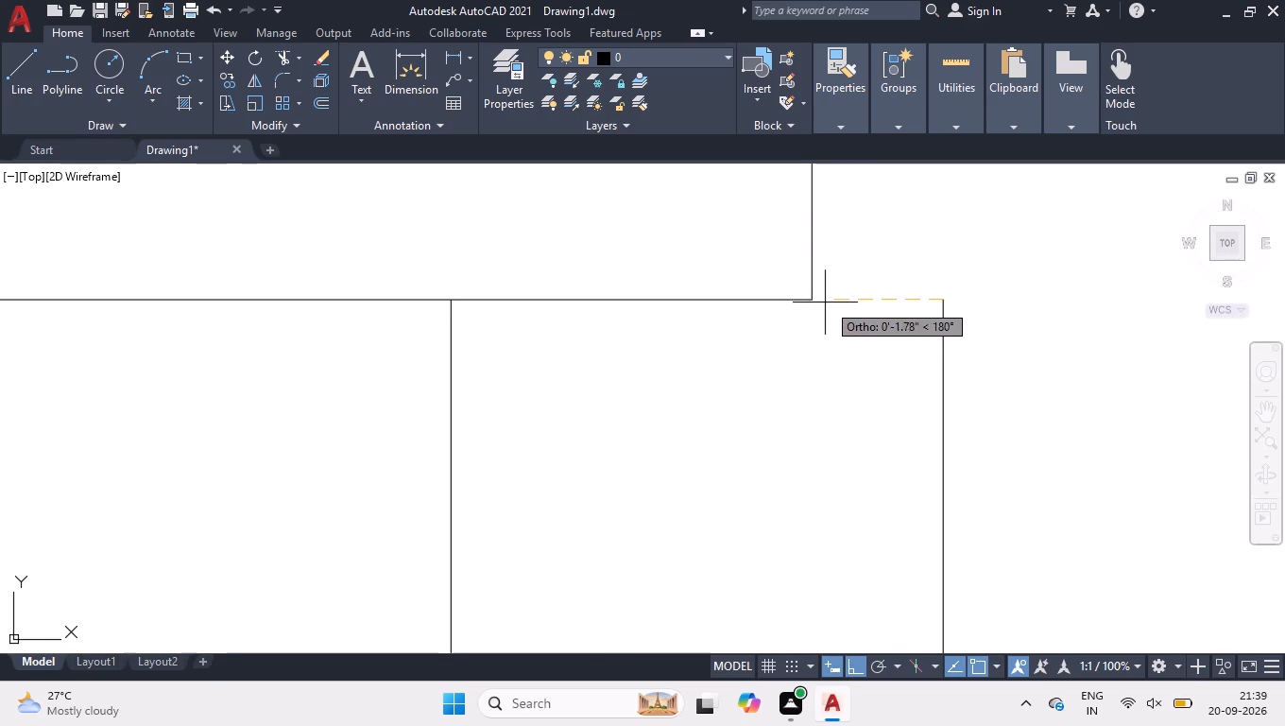
left_click(813, 302)
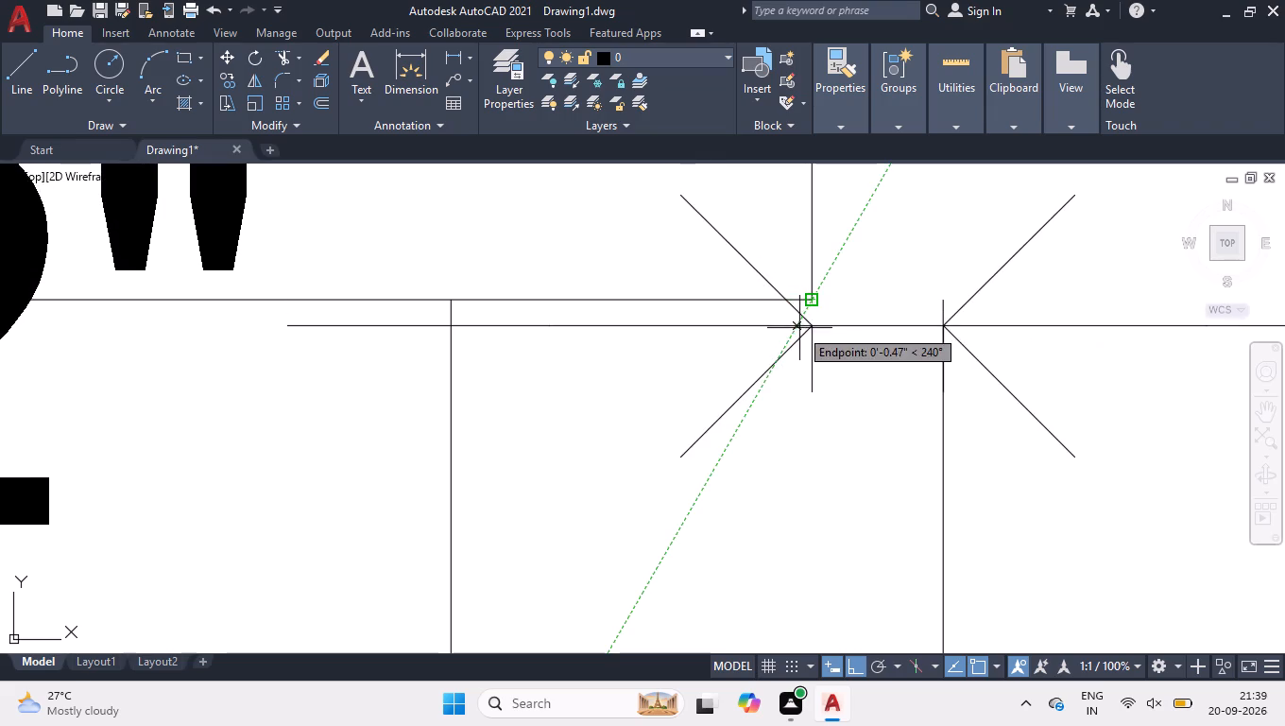
key("space")
Check the interior dimensions of the two upper-left rooms with the quick Measure tool.
scroll(800, 330, "down", 9)
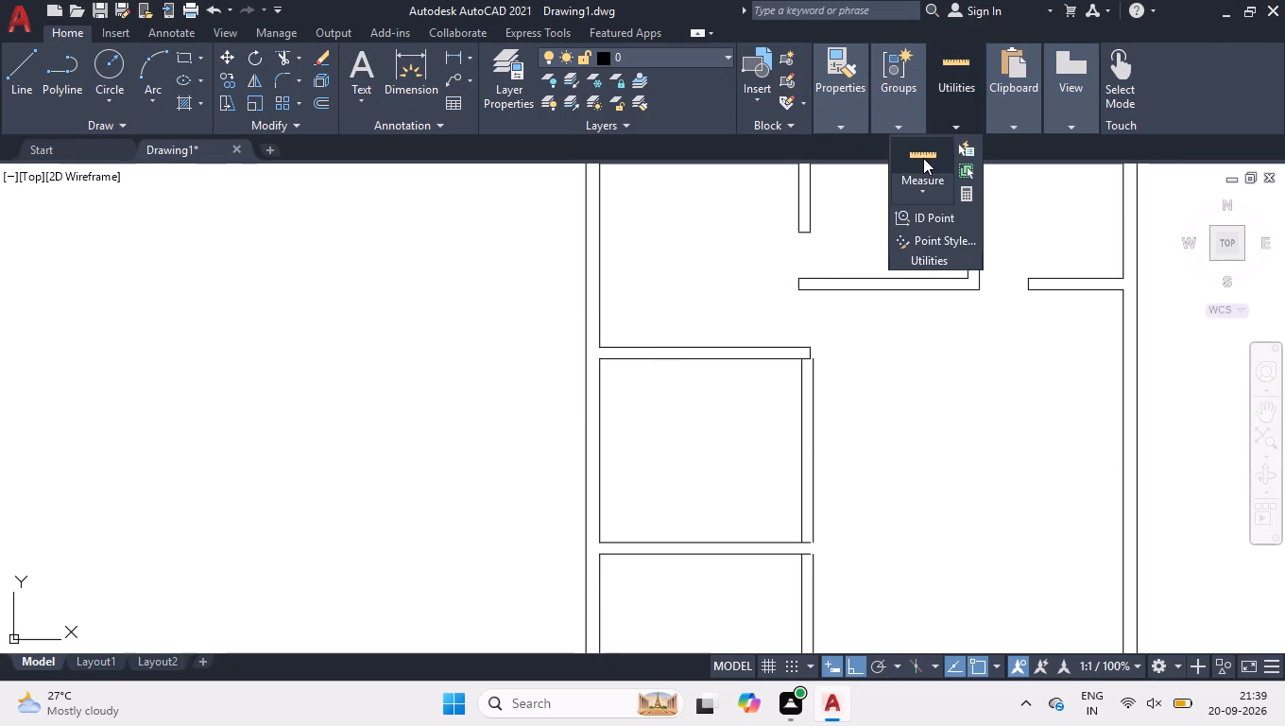
left_click(923, 158)
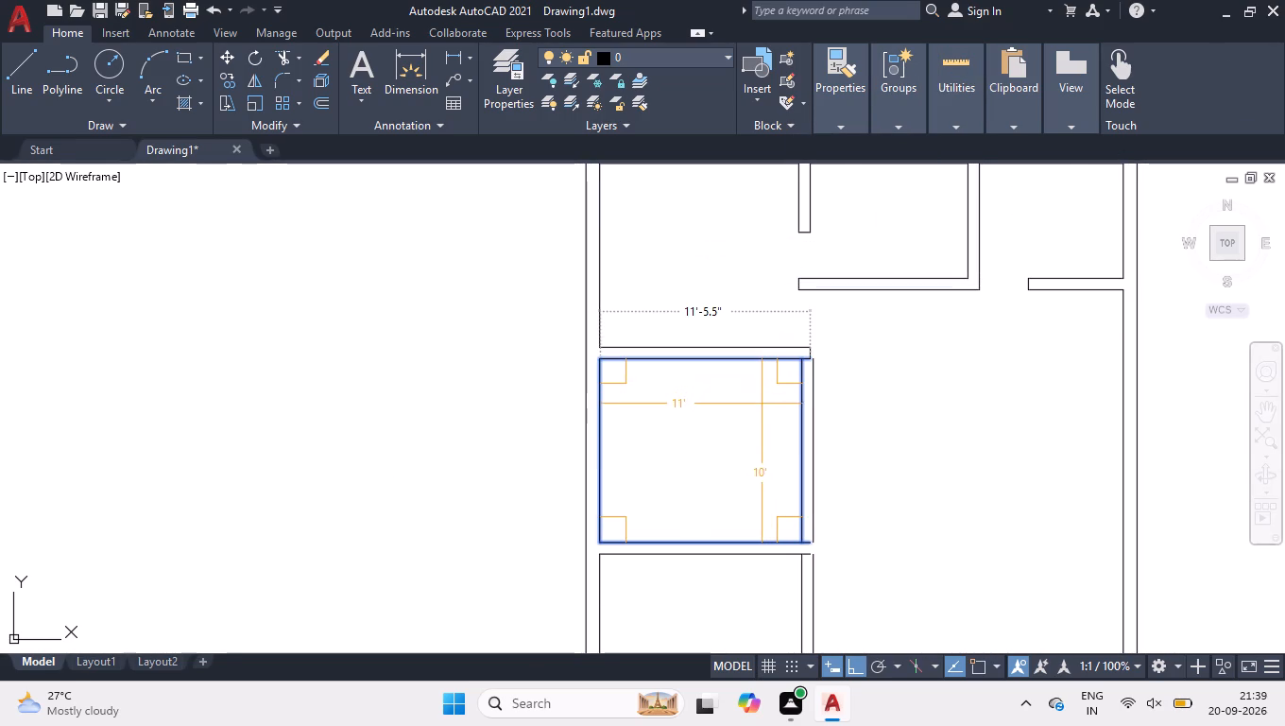
scroll(762, 428, "down", 1)
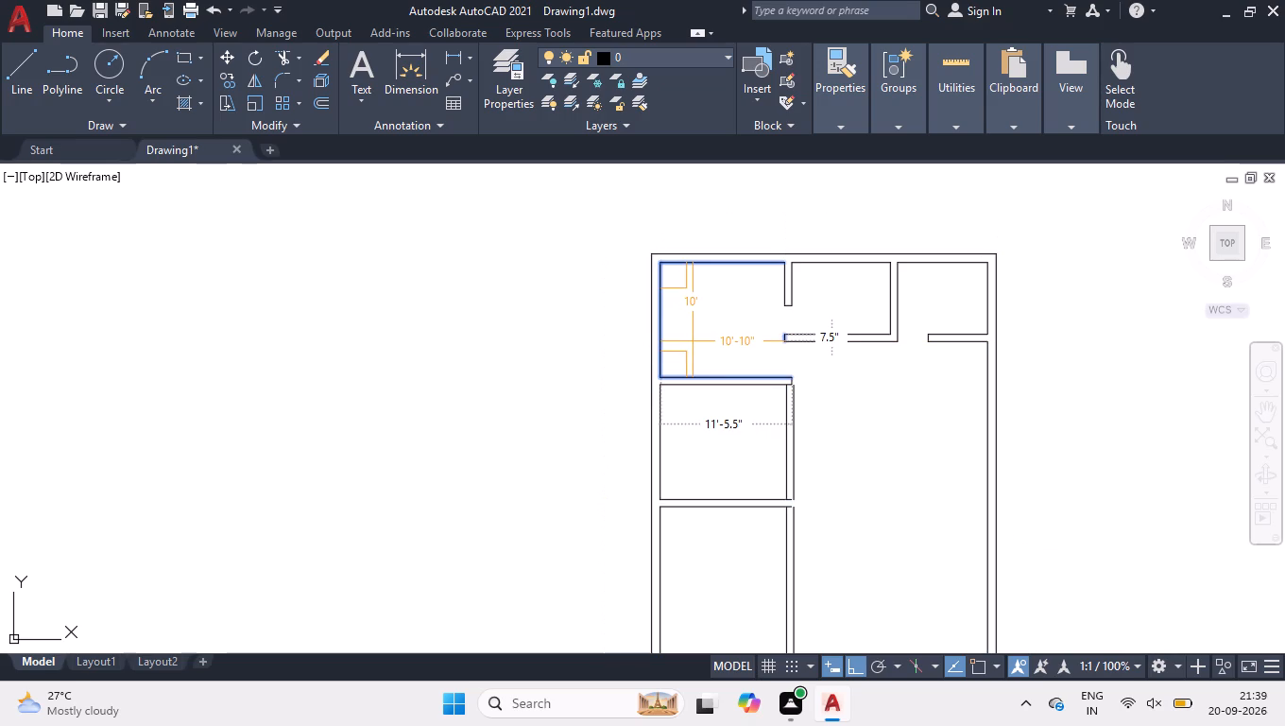
key("space")
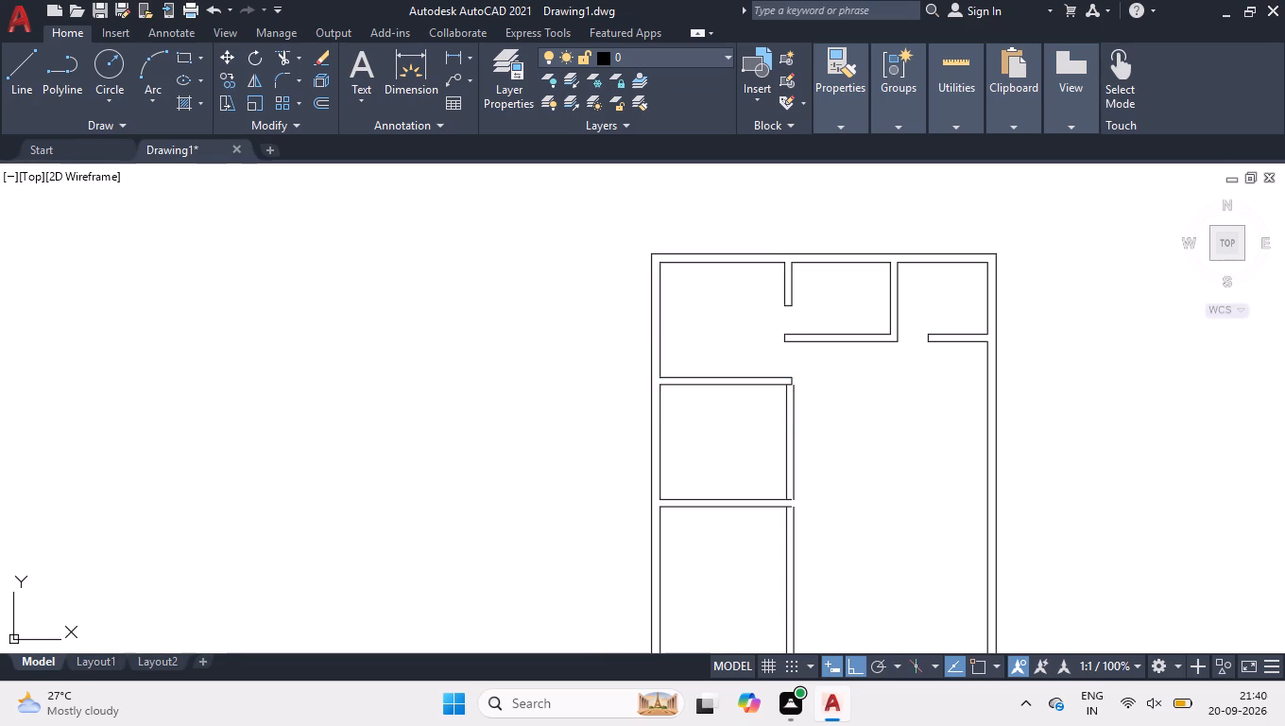
Stretch the upper vertical partition's outer line up 7.5" to the level of the horizontal partition's top line.
scroll(622, 256, "down", 1)
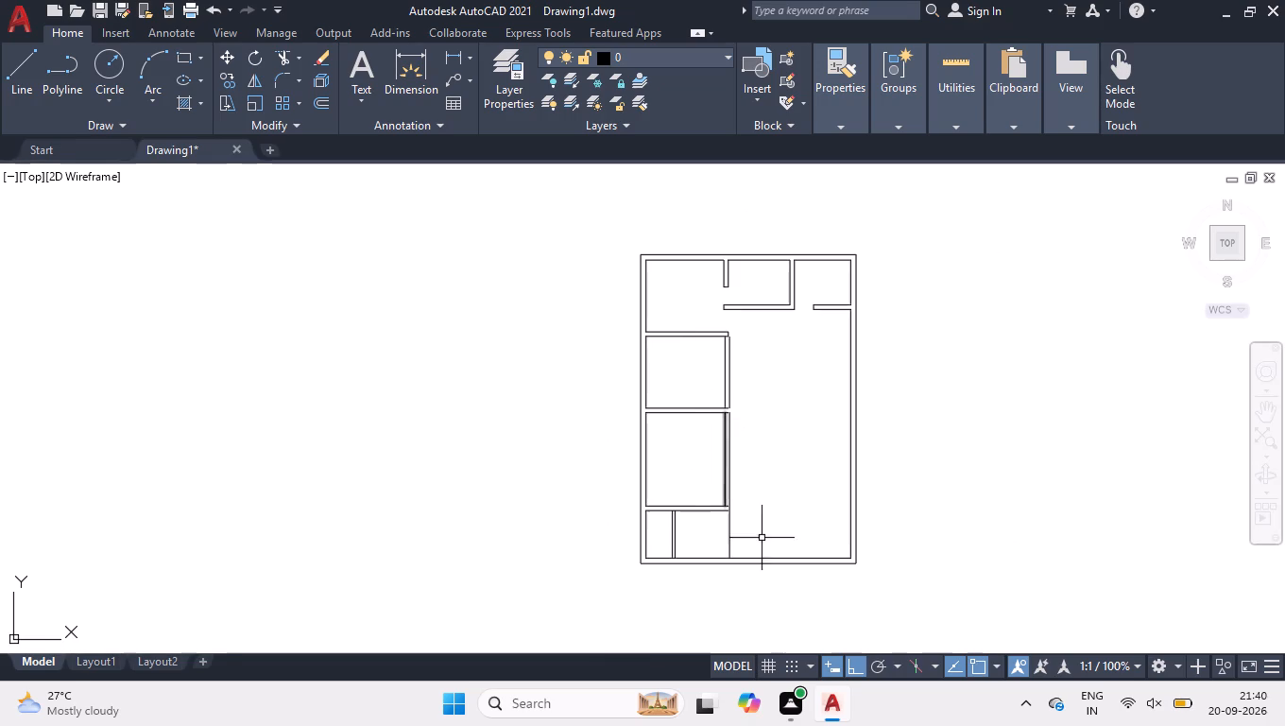
scroll(760, 564, "up", 1)
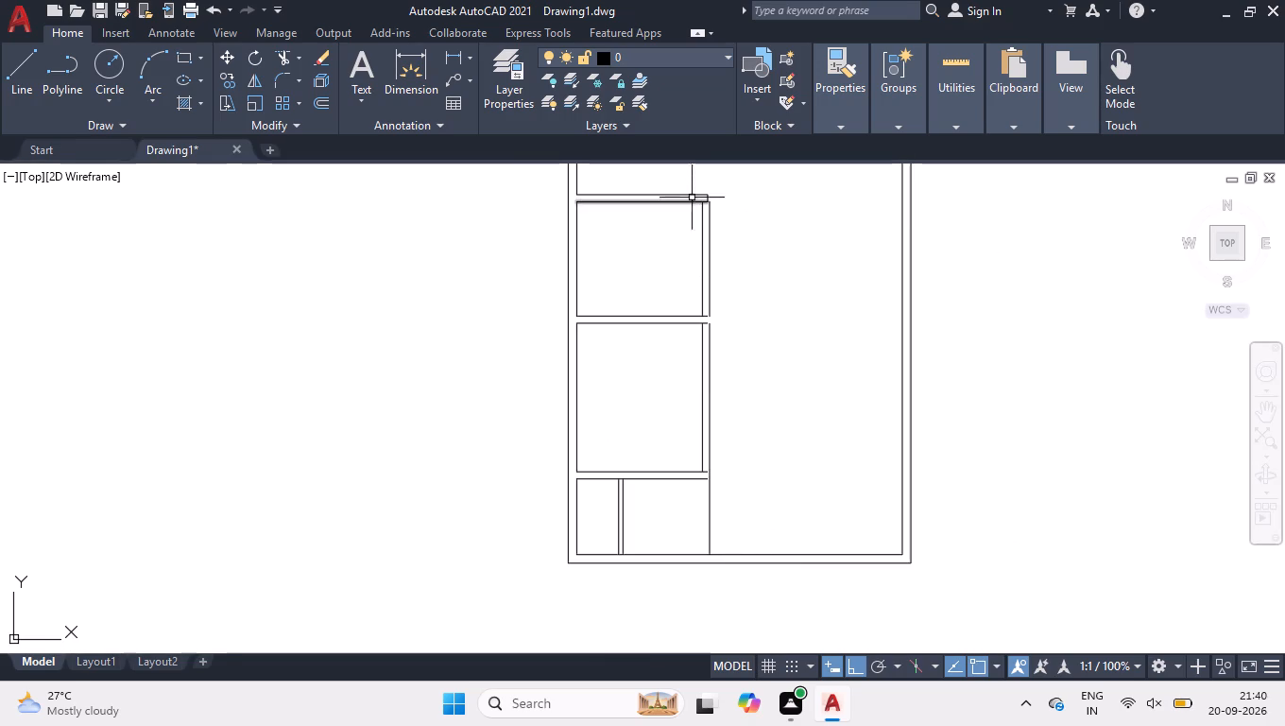
scroll(701, 187, "up", 3)
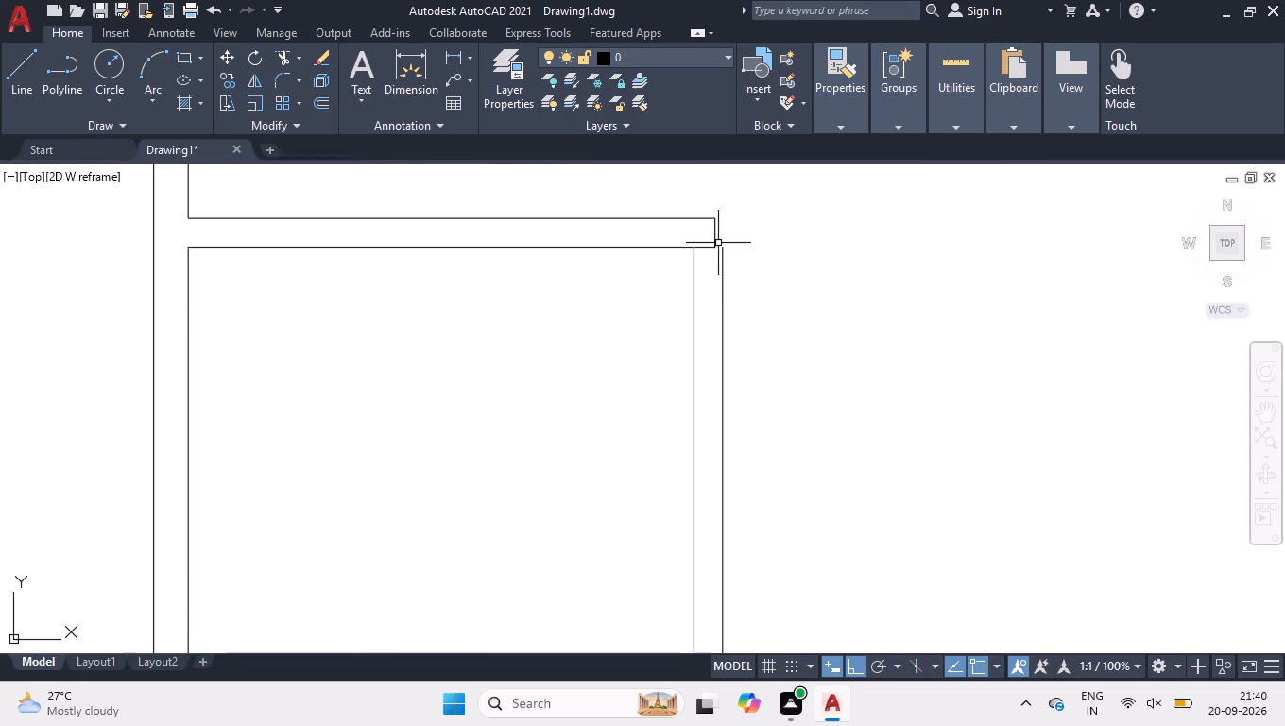
scroll(719, 244, "up", 1)
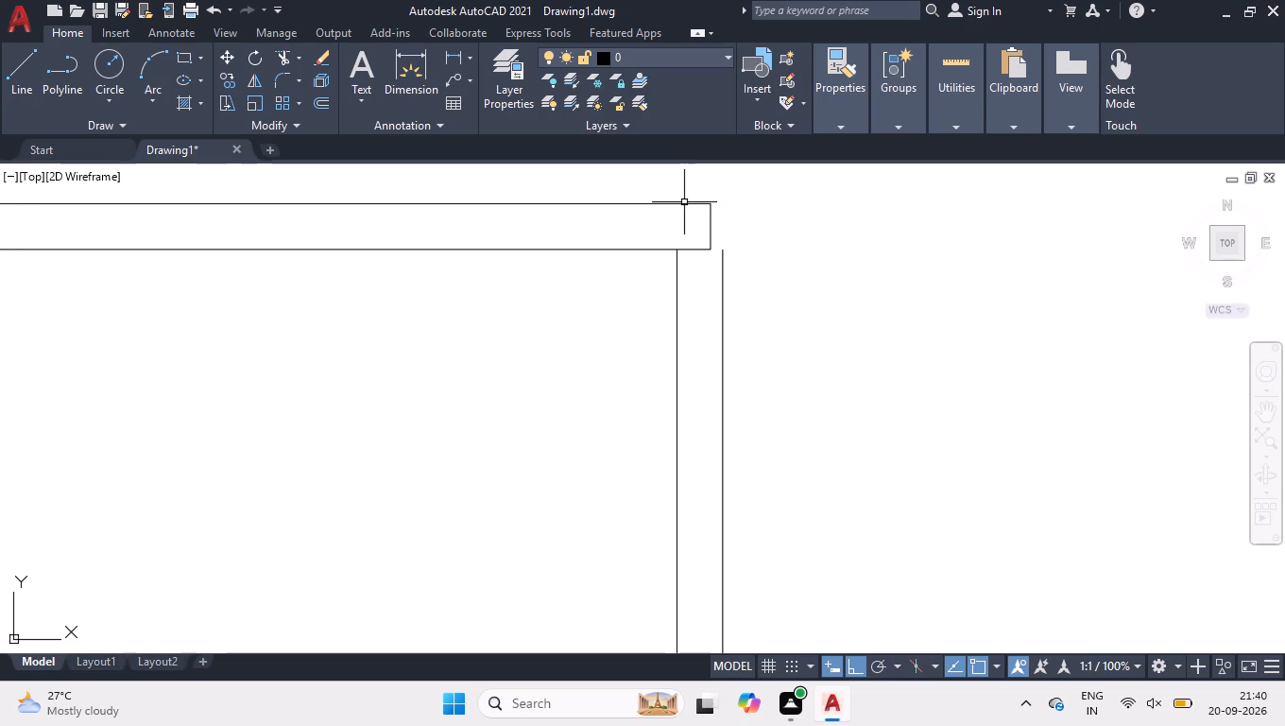
left_click(724, 272)
scroll(699, 189, "up", 2)
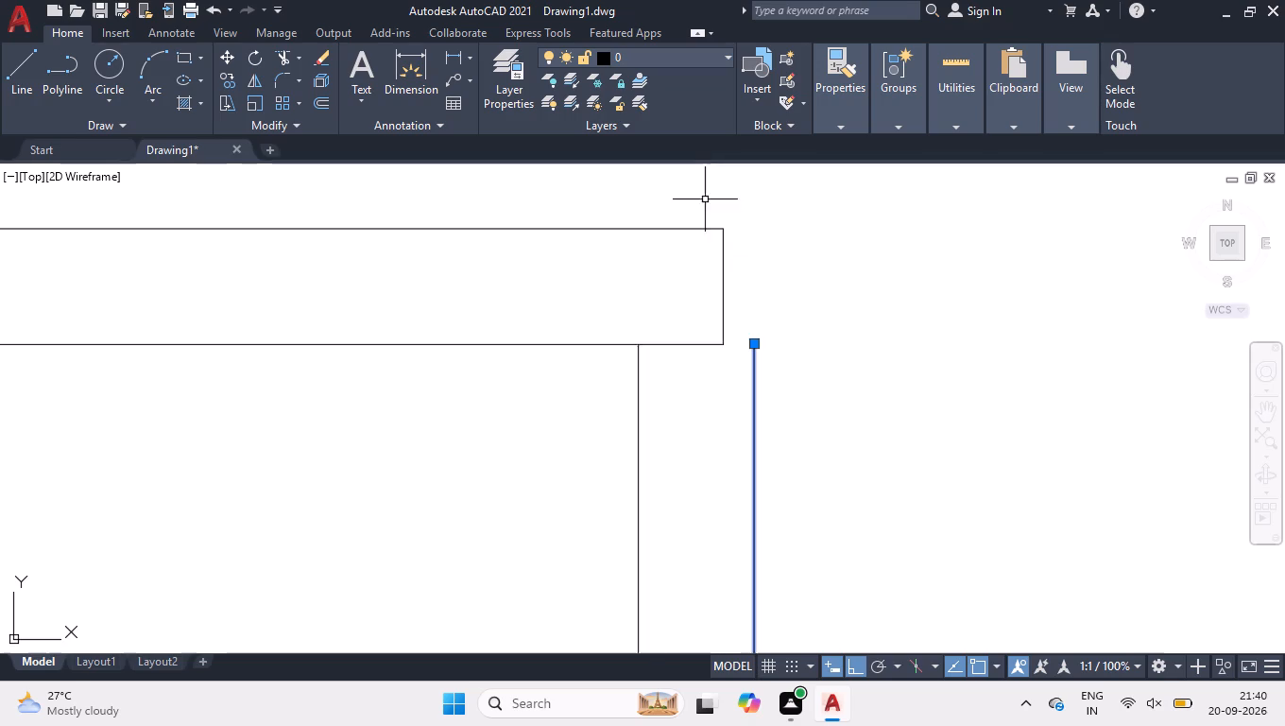
left_click(758, 342)
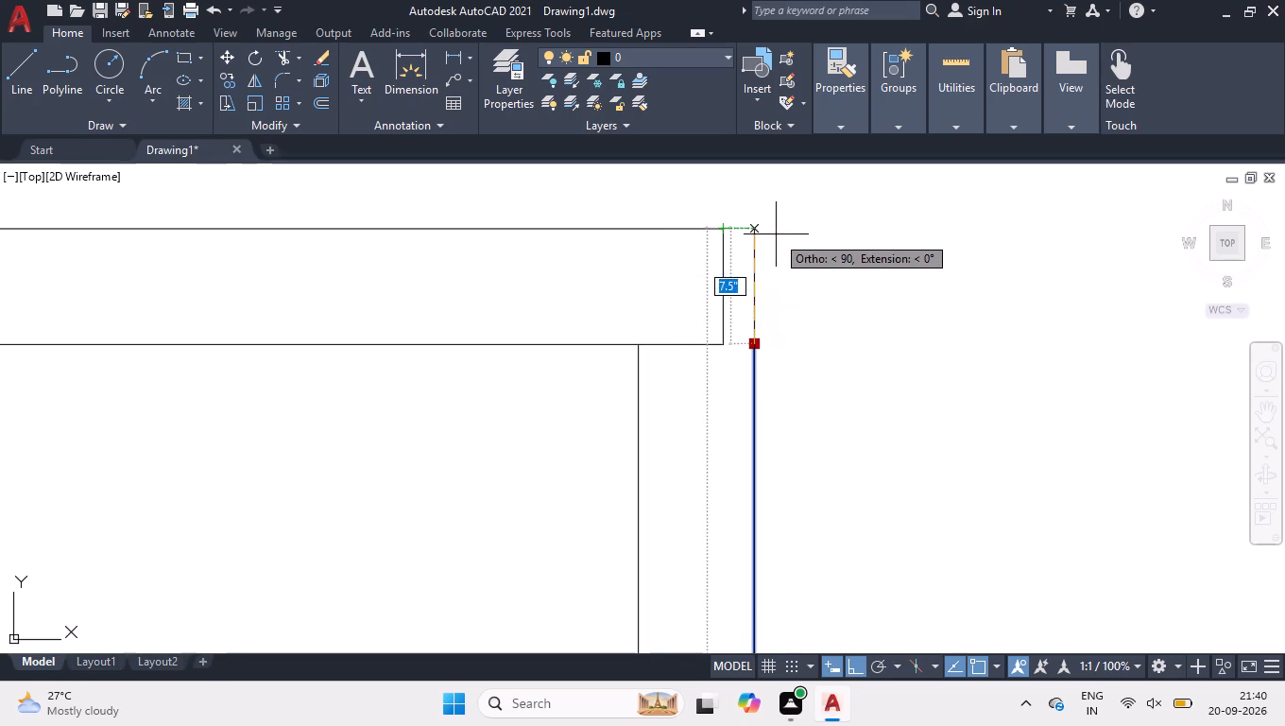
left_click(776, 234)
Stretch the horizontal partition's top line across to meet the vertical partition's outer line, and deselect both lines.
left_click(703, 223)
left_click(683, 238)
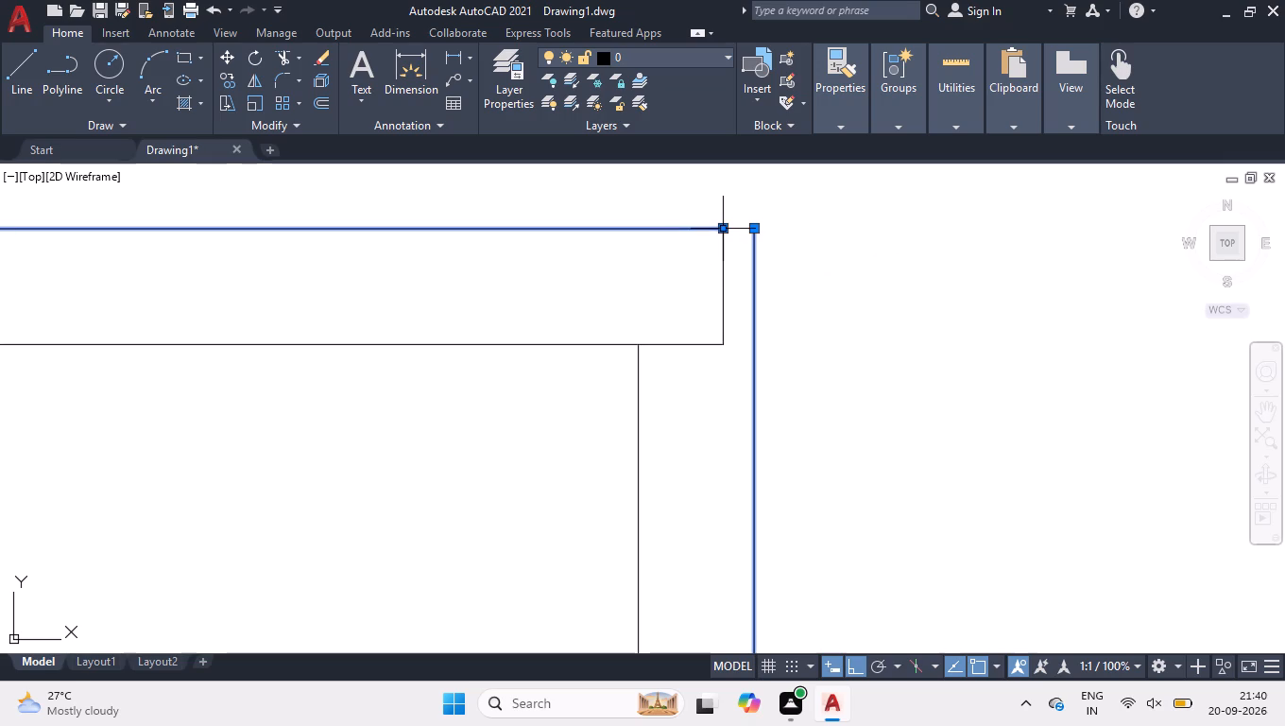
left_click(726, 227)
left_click(760, 229)
right_click(814, 315)
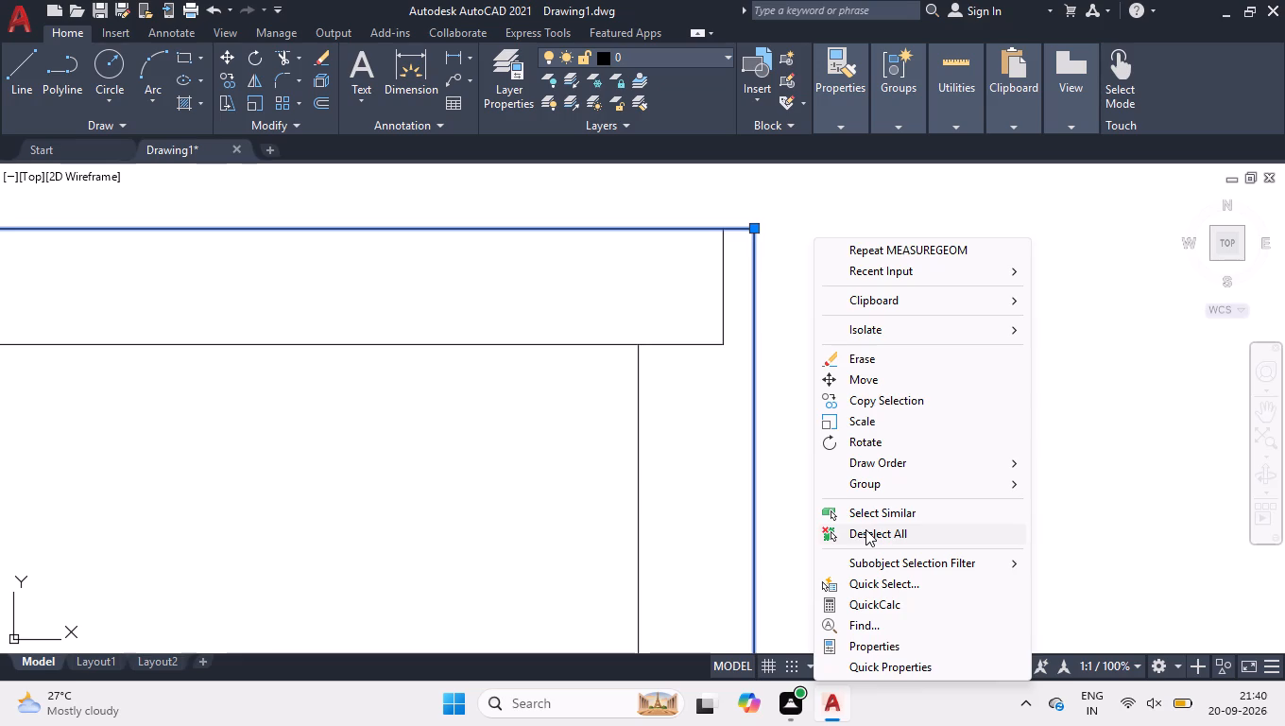
left_click(865, 529)
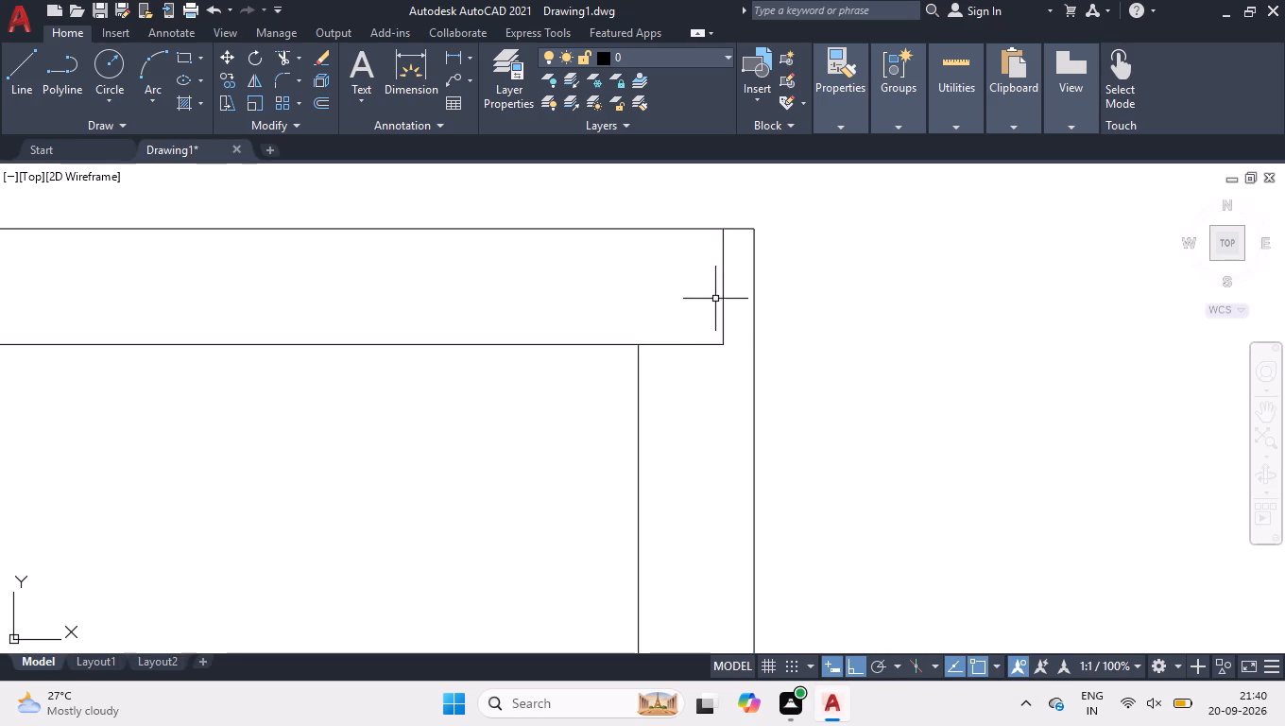
Erase the horizontal partition's short end line and trim its bottom line back to the vertical partition's inner line.
left_click(675, 187)
left_click(797, 384)
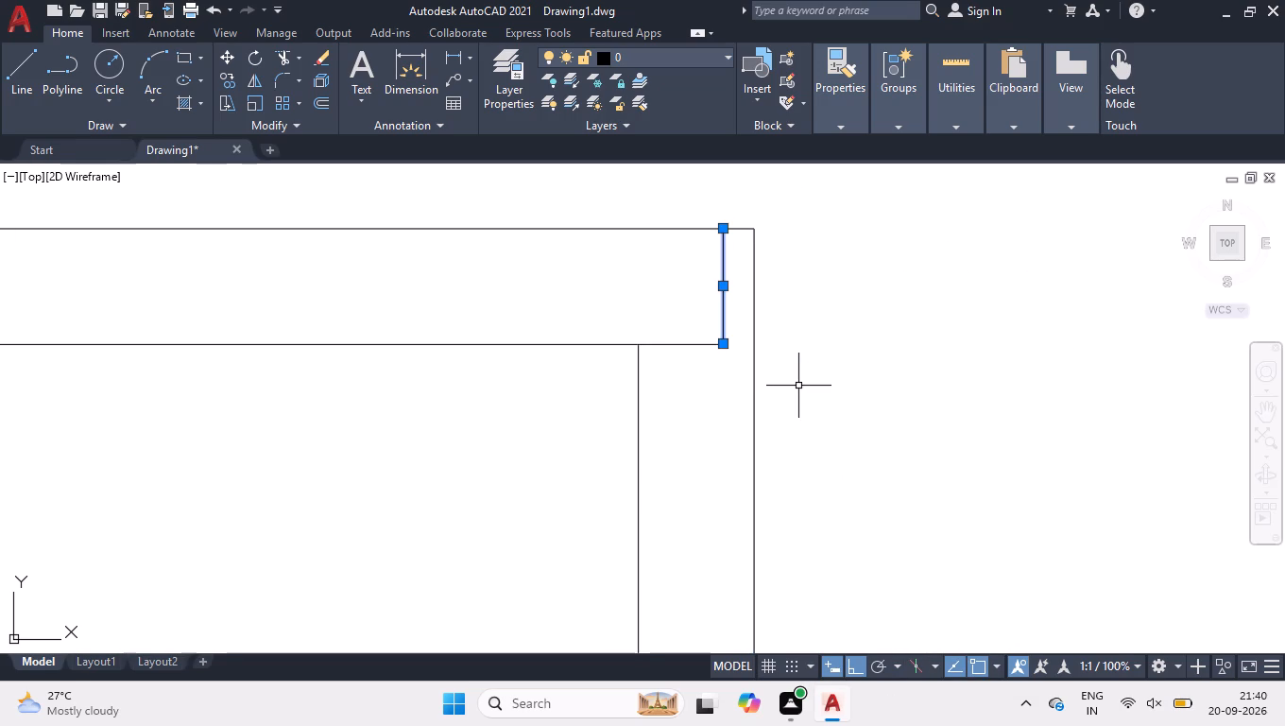
key("Delete")
type("TR")
key("Return")
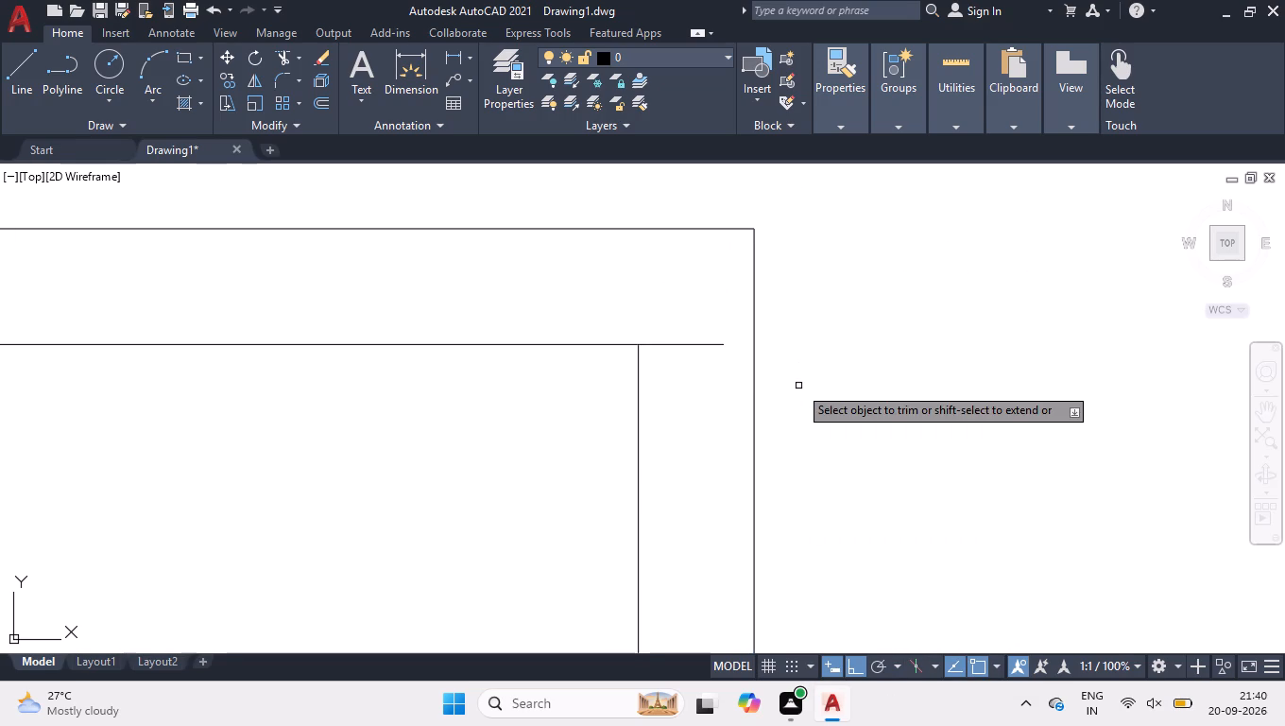
left_click(657, 320)
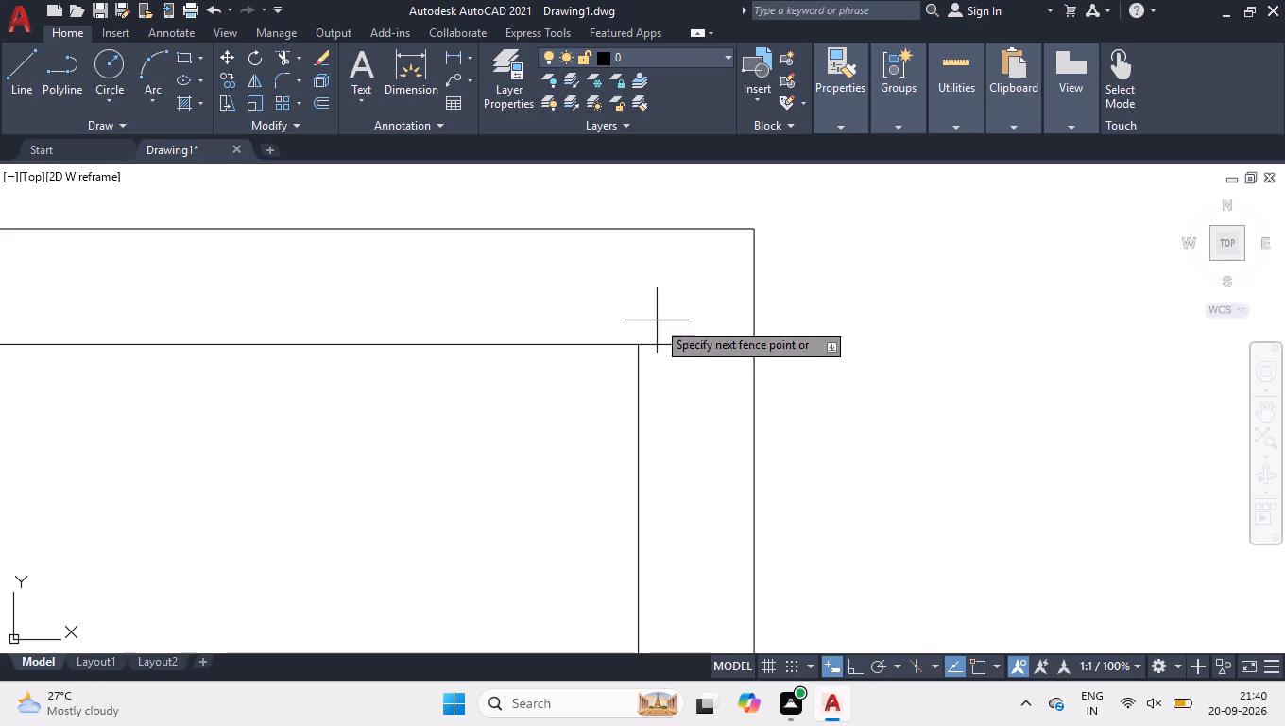
left_click(691, 402)
key("Return")
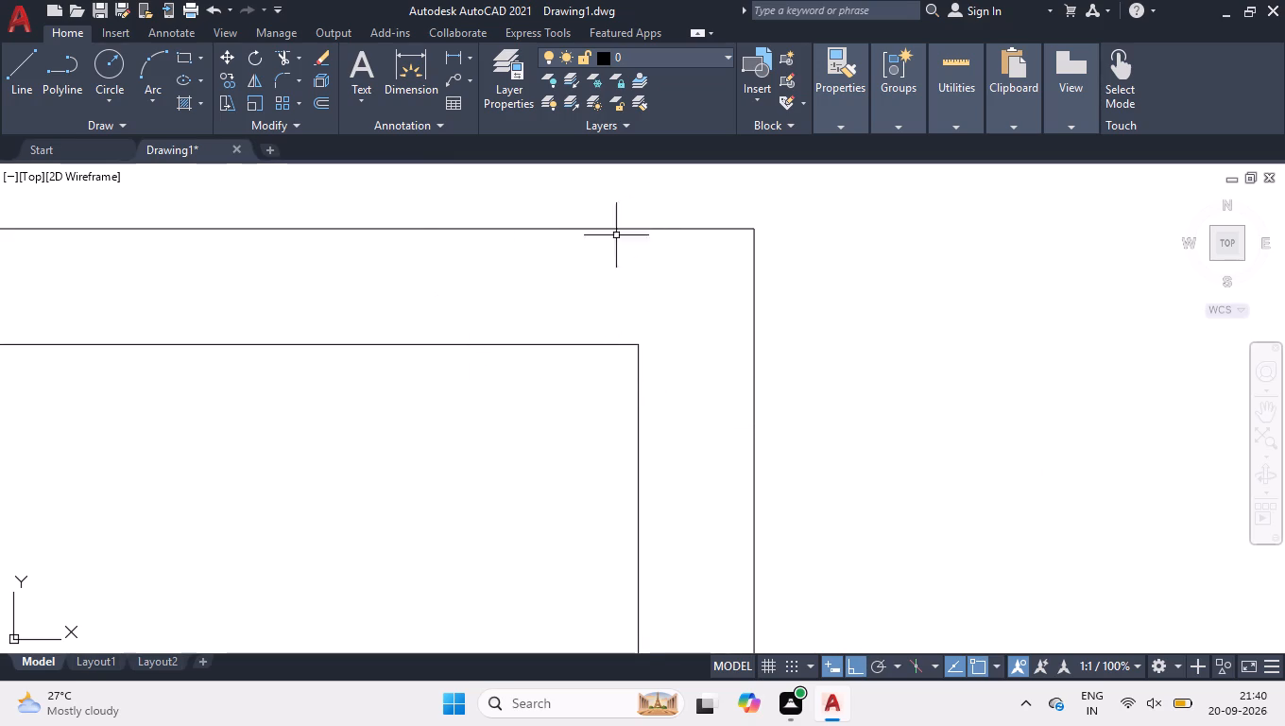
Stretch both lines of the horizontal partition between the two left rooms to the vertical partition's outer line, and deselect them.
scroll(437, 210, "down", 2)
scroll(674, 307, "down", 4)
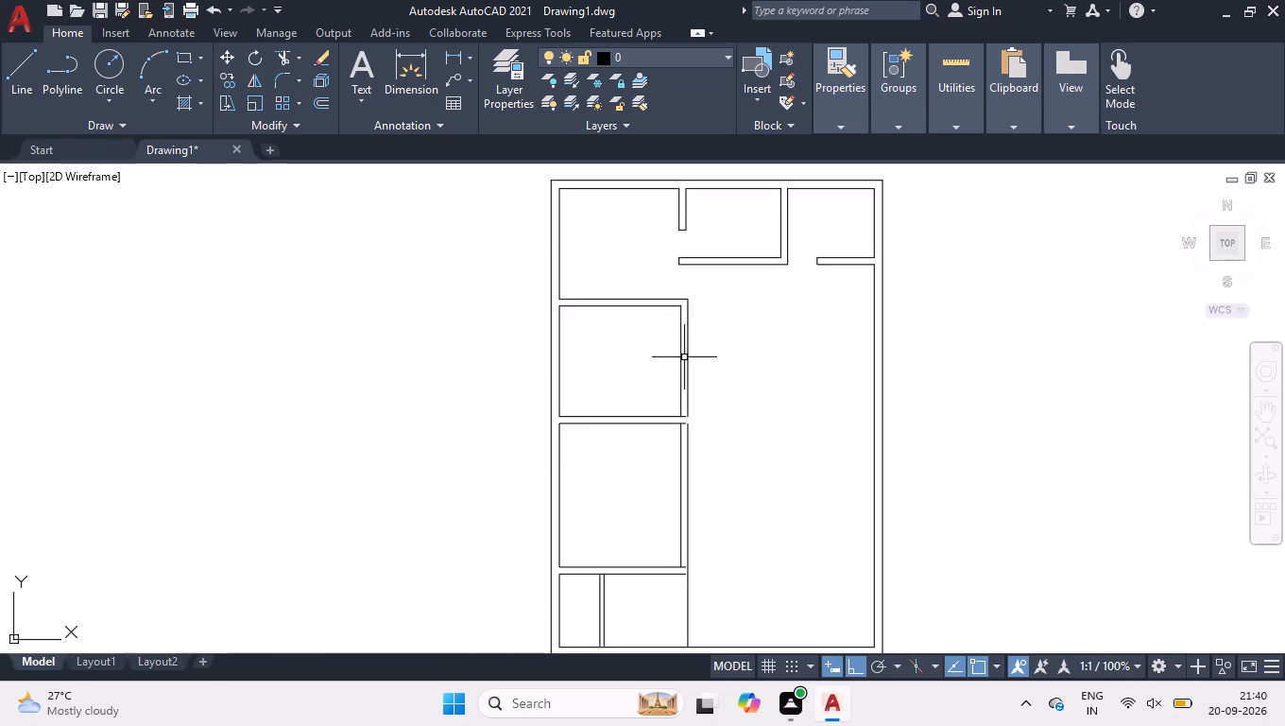
scroll(684, 360, "up", 2)
scroll(691, 500, "up", 3)
scroll(644, 599, "up", 2)
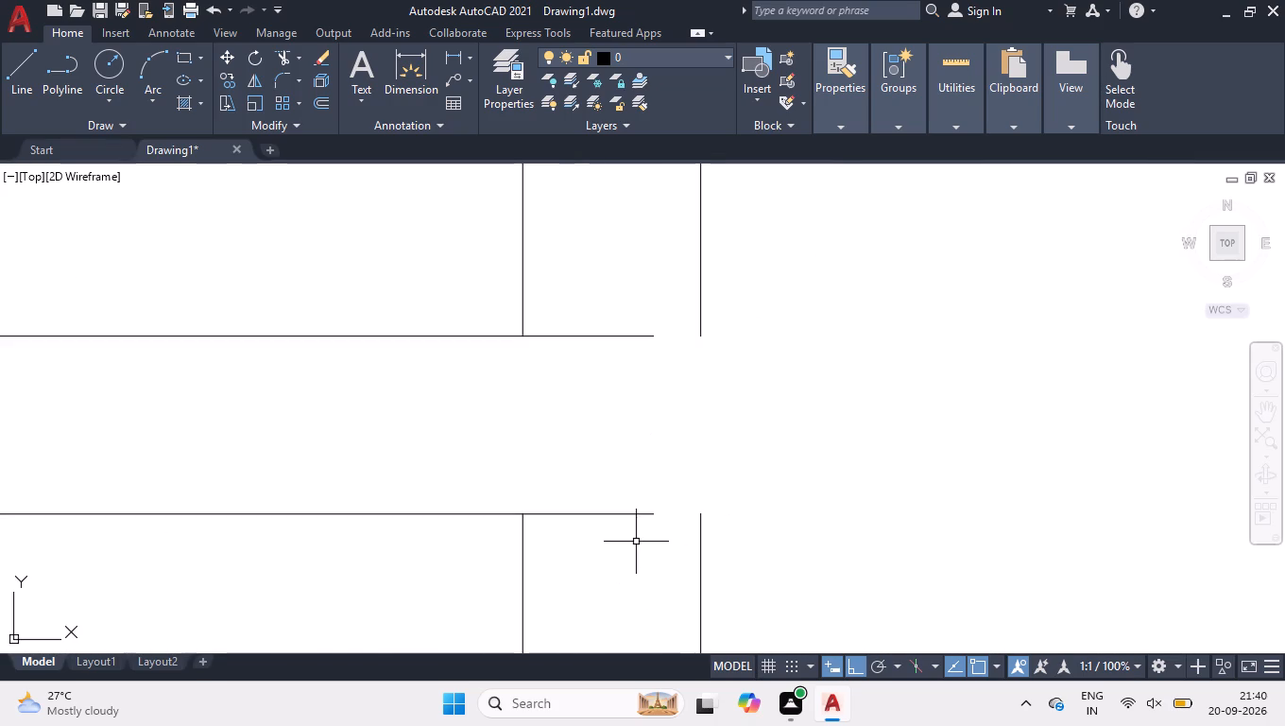
left_click(624, 320)
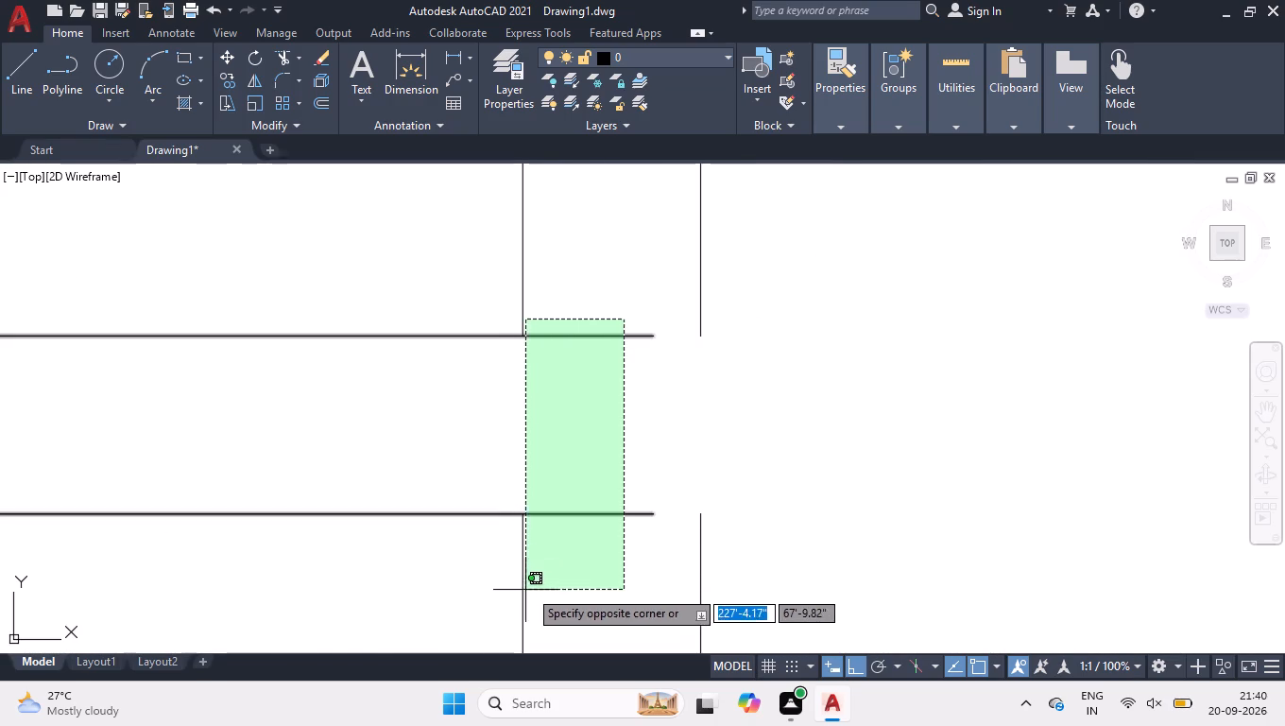
left_click(542, 584)
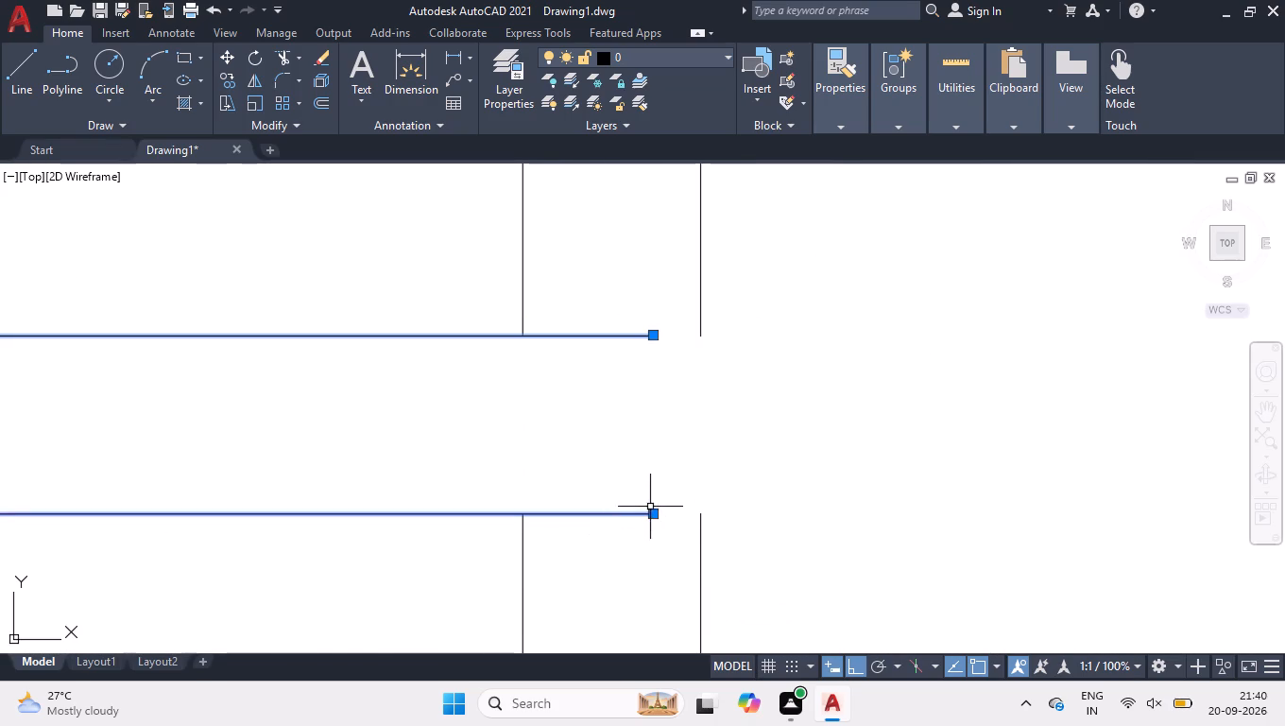
left_click(650, 514)
left_click(698, 514)
left_click(653, 337)
left_click(697, 340)
right_click(657, 308)
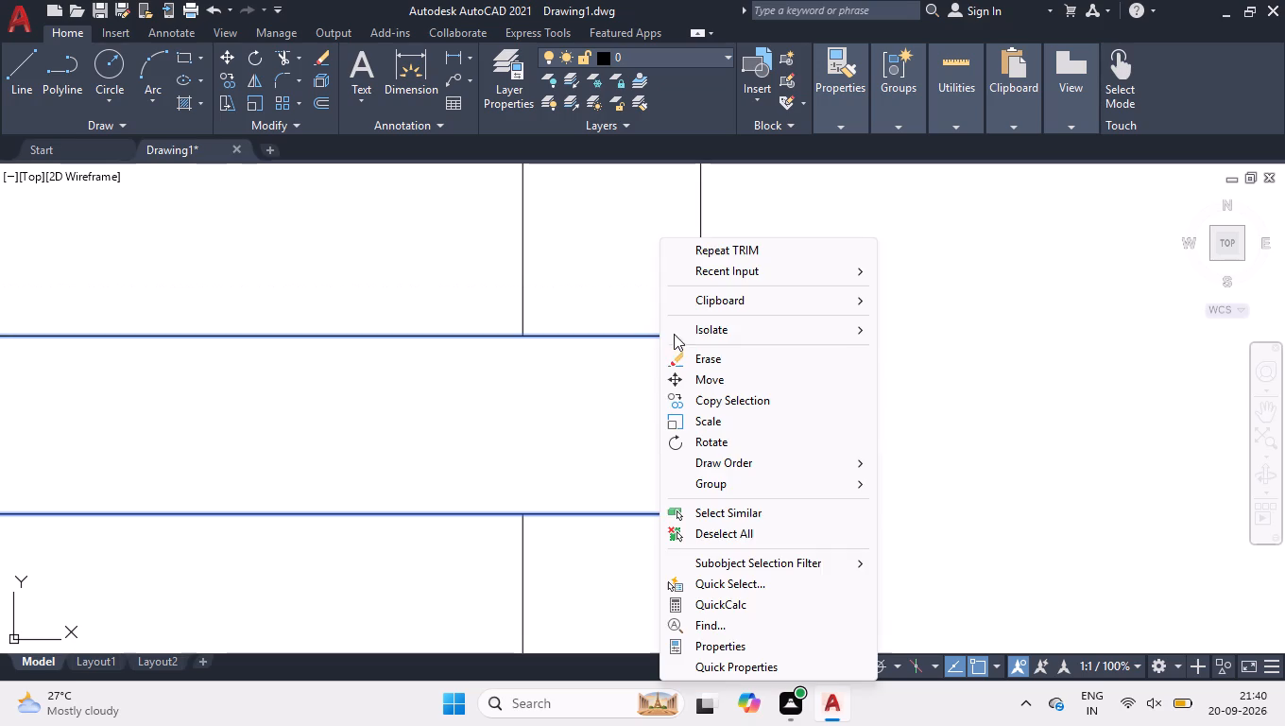
left_click(746, 539)
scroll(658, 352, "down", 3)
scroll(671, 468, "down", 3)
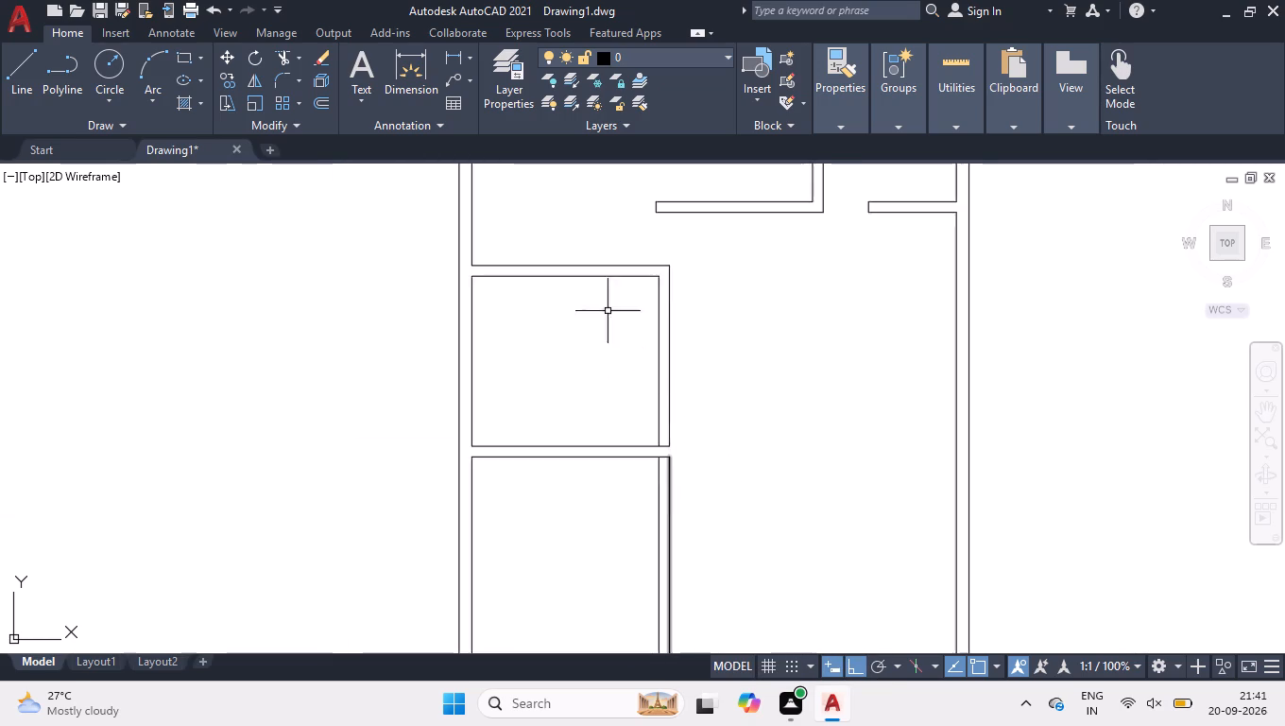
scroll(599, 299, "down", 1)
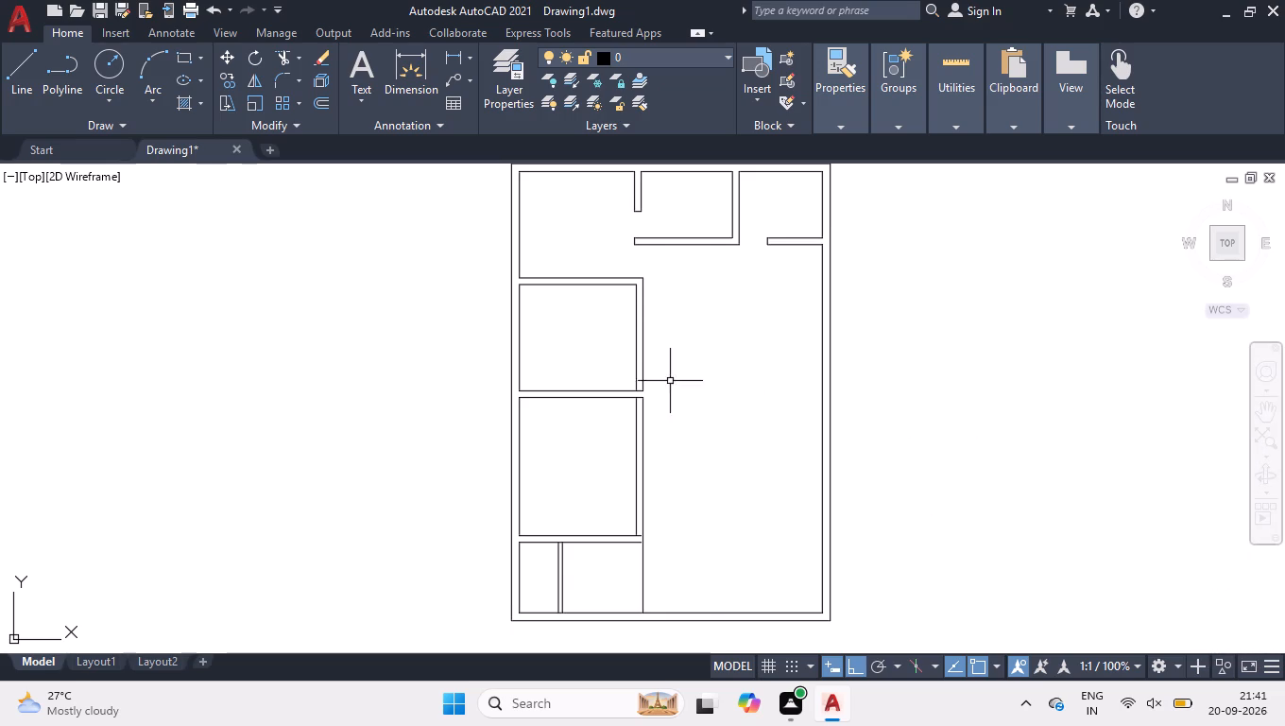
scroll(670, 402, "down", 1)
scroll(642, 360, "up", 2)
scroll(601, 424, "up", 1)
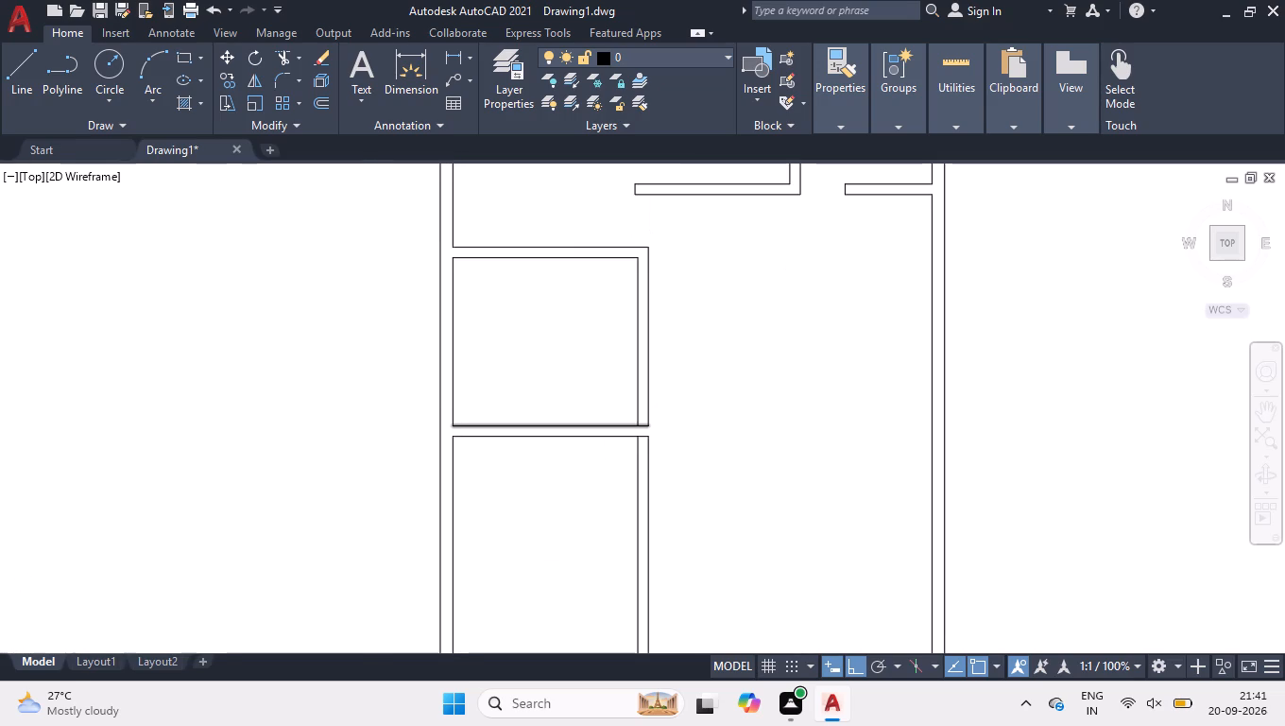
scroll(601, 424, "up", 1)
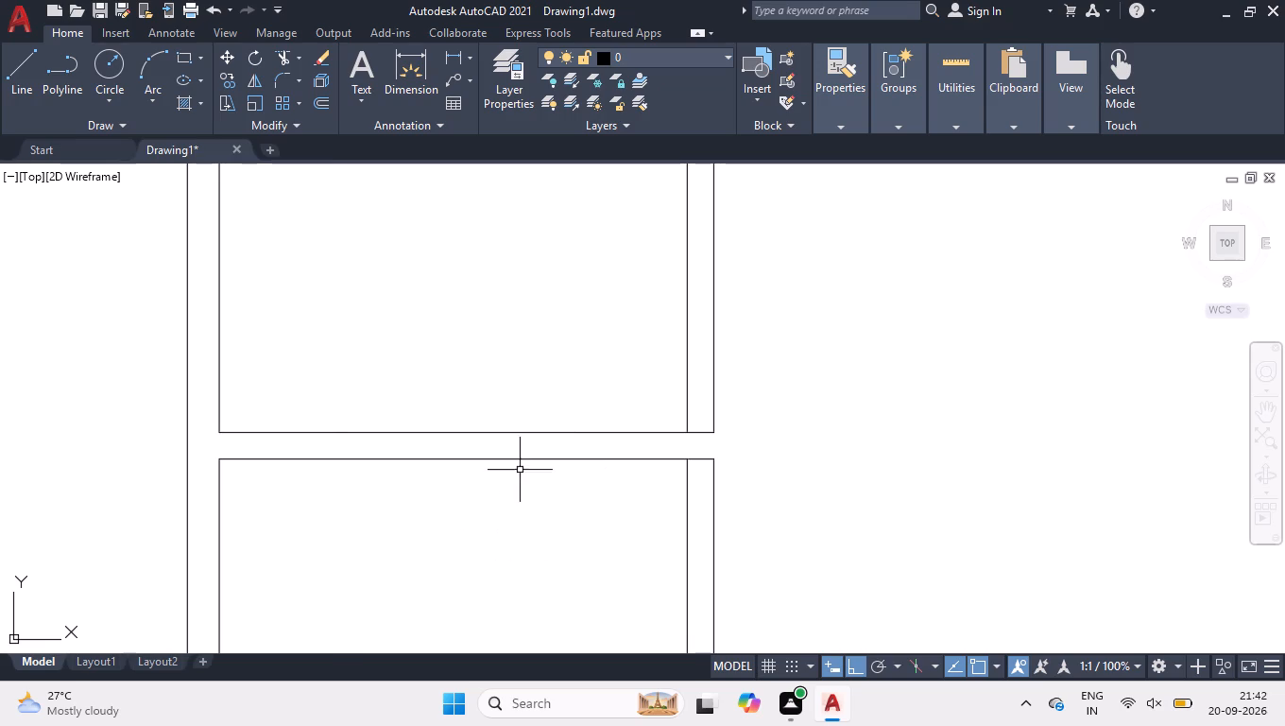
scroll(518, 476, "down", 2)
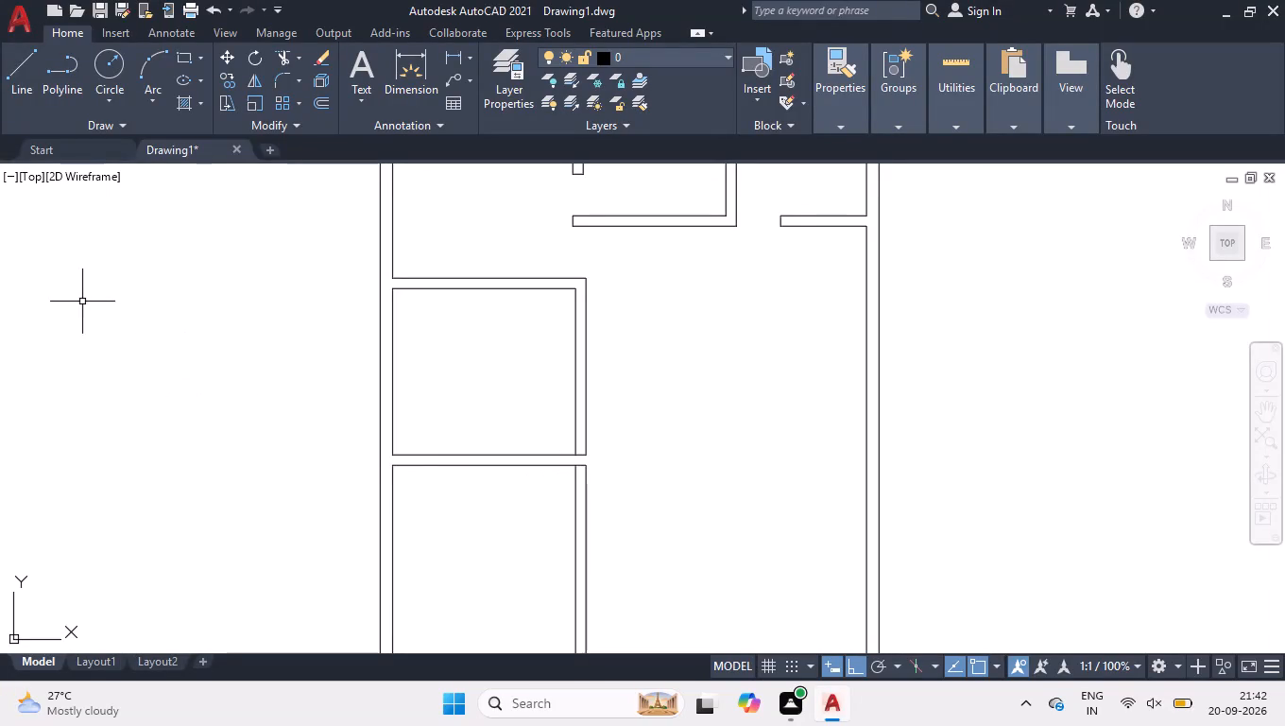
Extend the upper vertical partition's inner and outer lines down across the horizontal partition between the two left rooms.
scroll(80, 306, "down", 1)
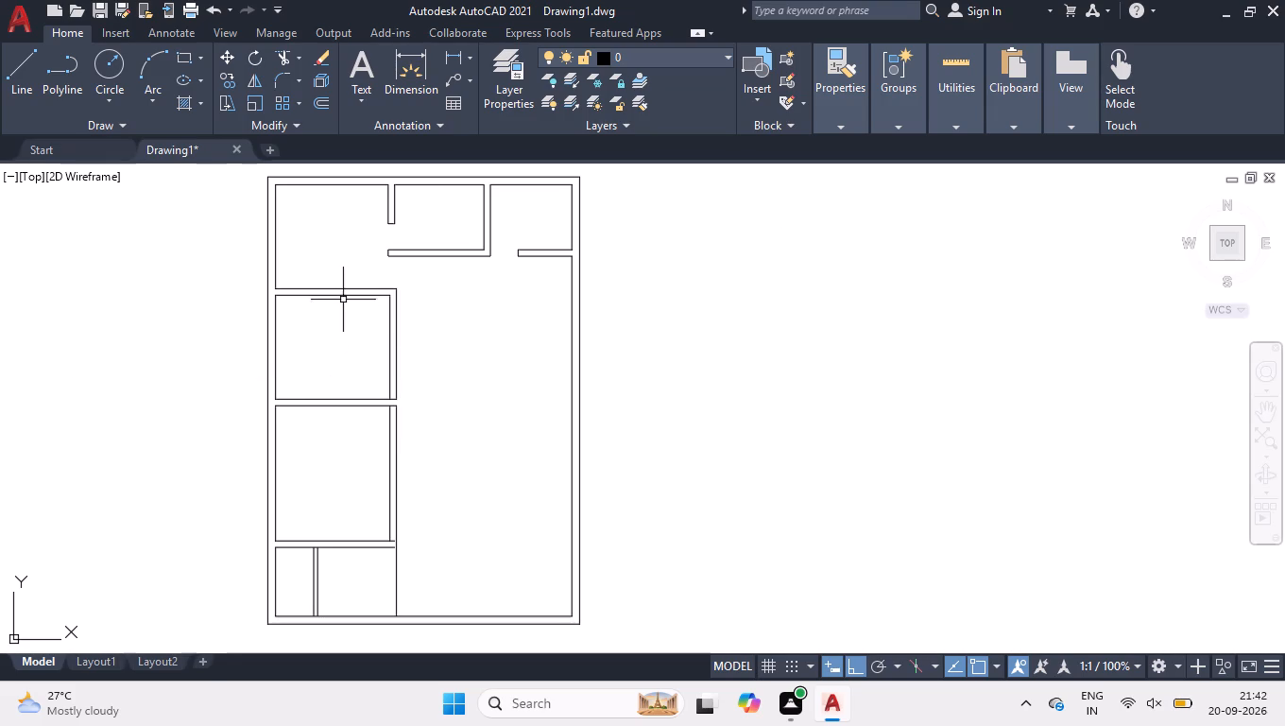
scroll(341, 299, "up", 1)
type("EX")
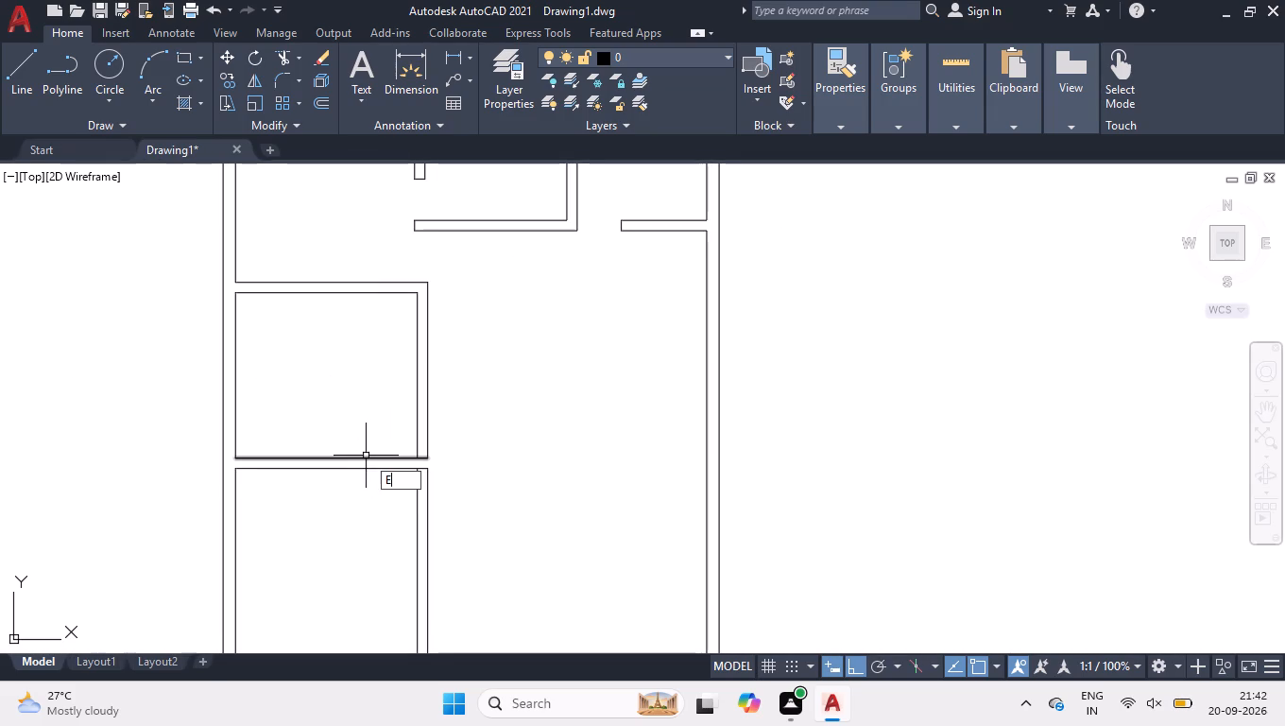
key("Return")
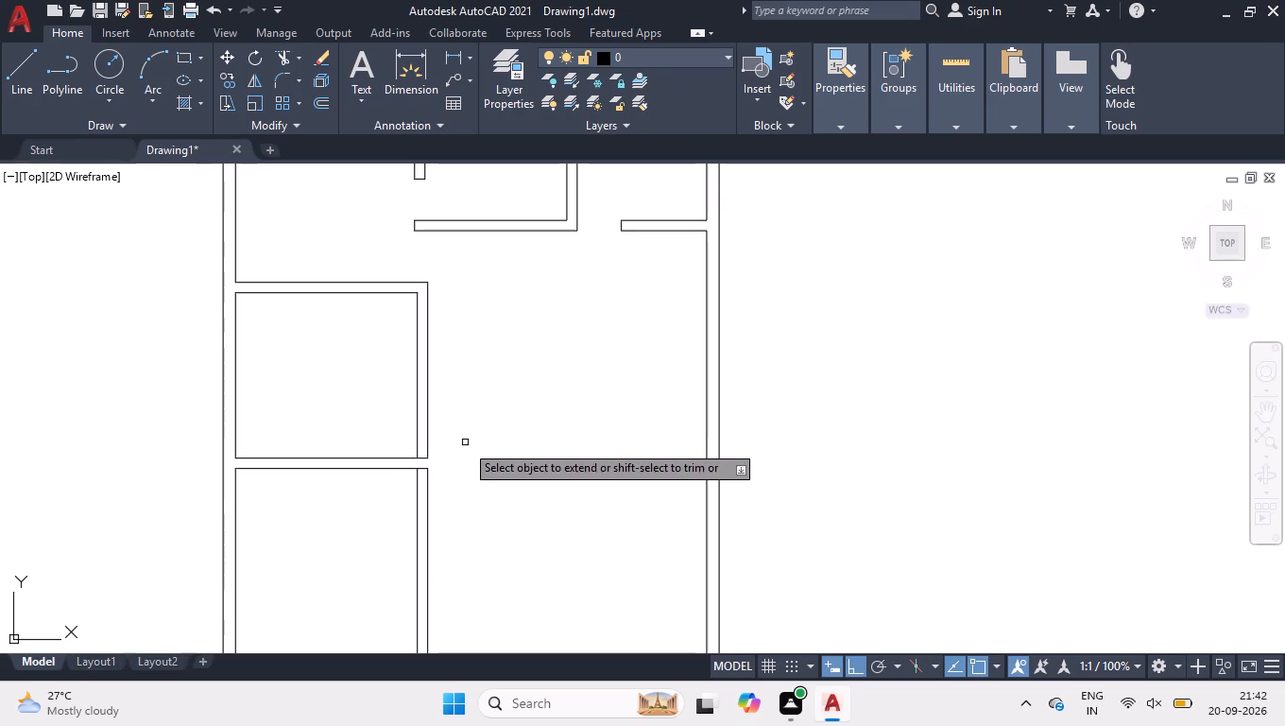
left_click(462, 447)
left_click(367, 428)
scroll(367, 413, "down", 2)
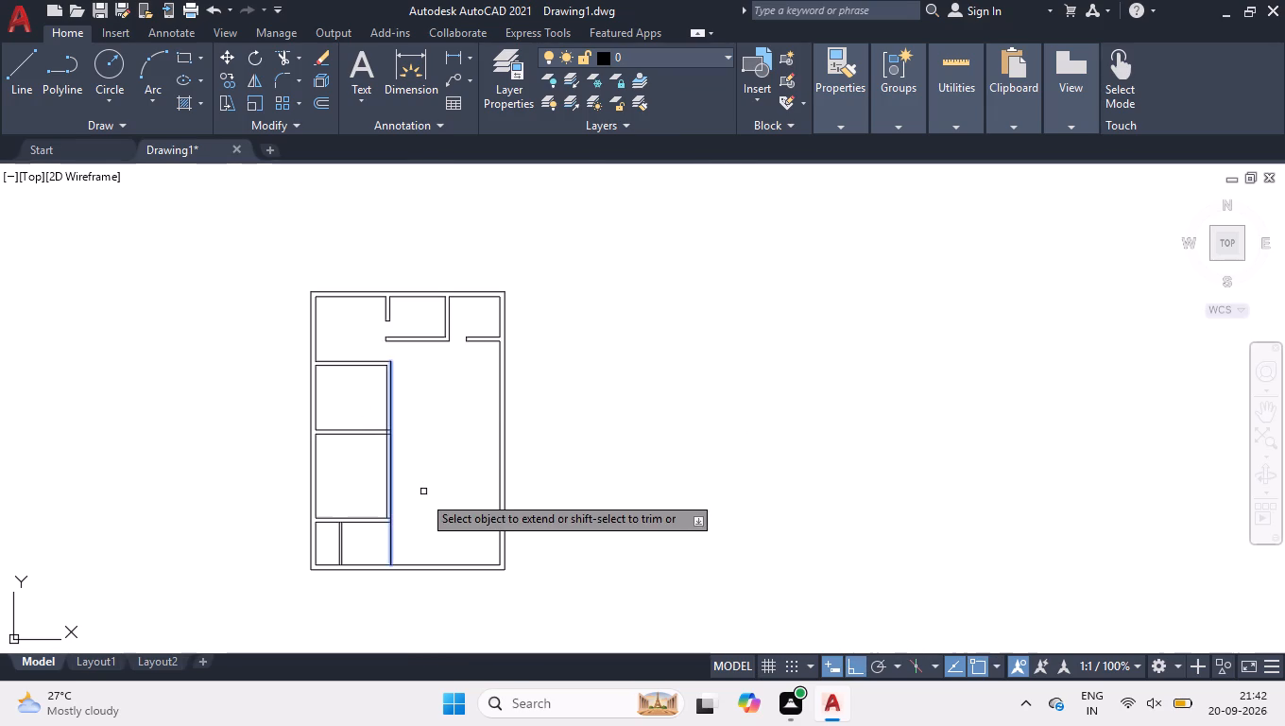
key("space")
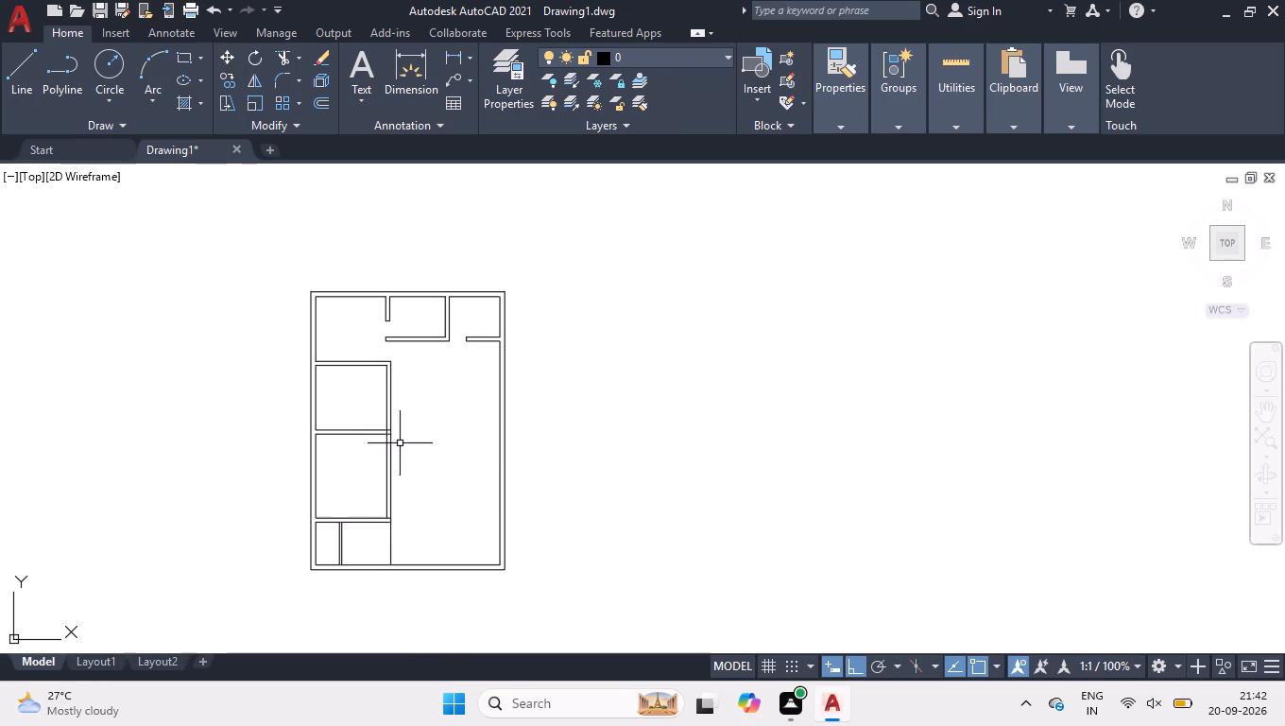
Trim the vertical partition's inner line where it crosses the horizontal partition between the two left rooms.
scroll(289, 415, "up", 2)
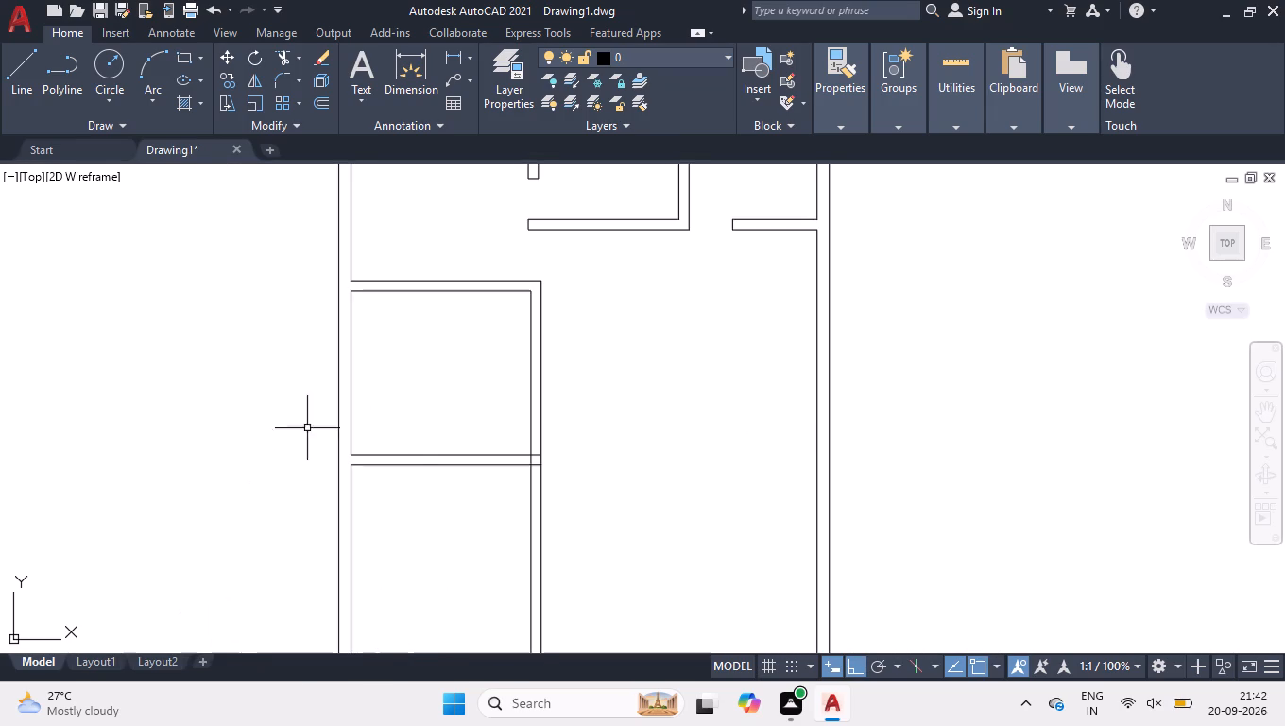
scroll(530, 470, "up", 3)
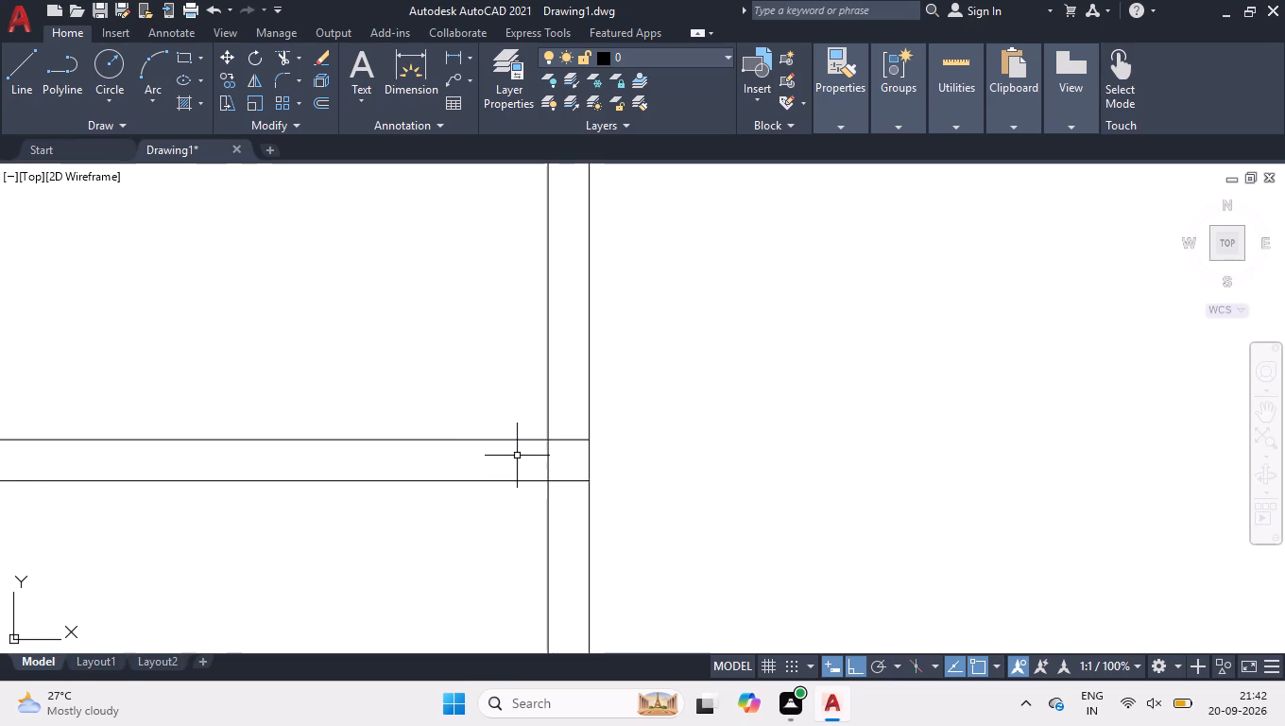
type("RT")
key("BackSpace")
key("BackSpace")
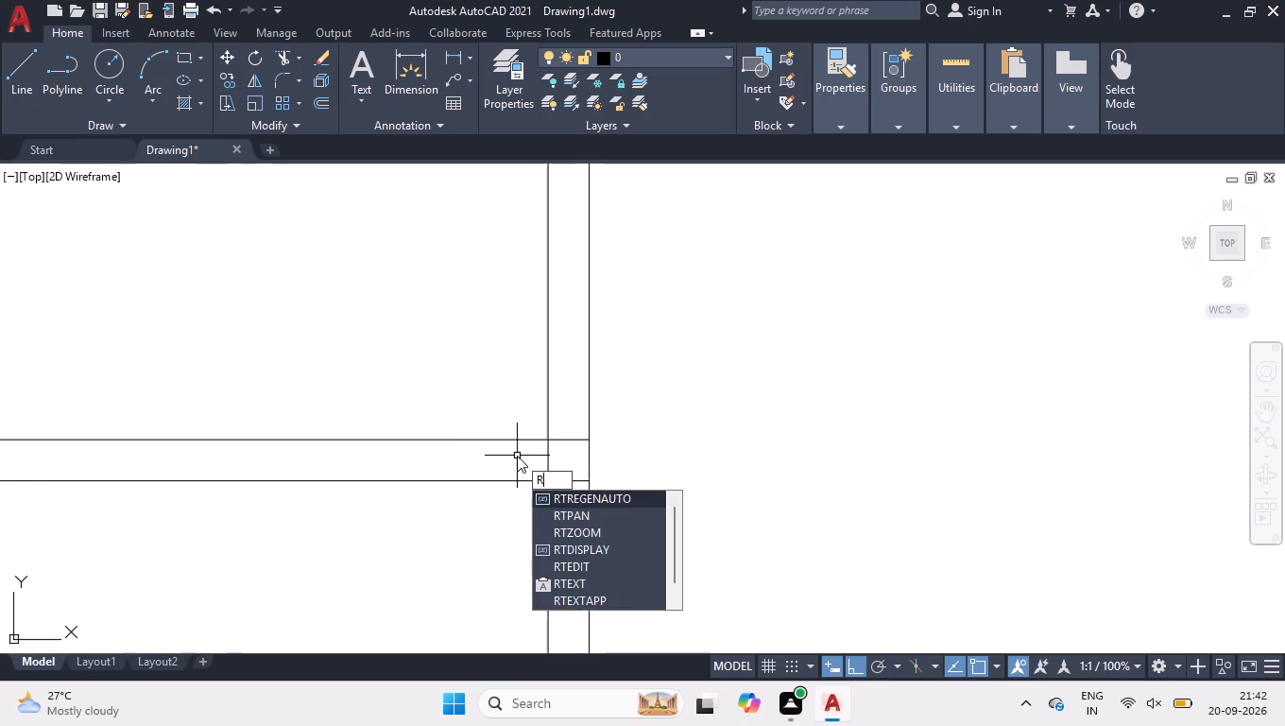
key("BackSpace")
type("TR")
key("Return")
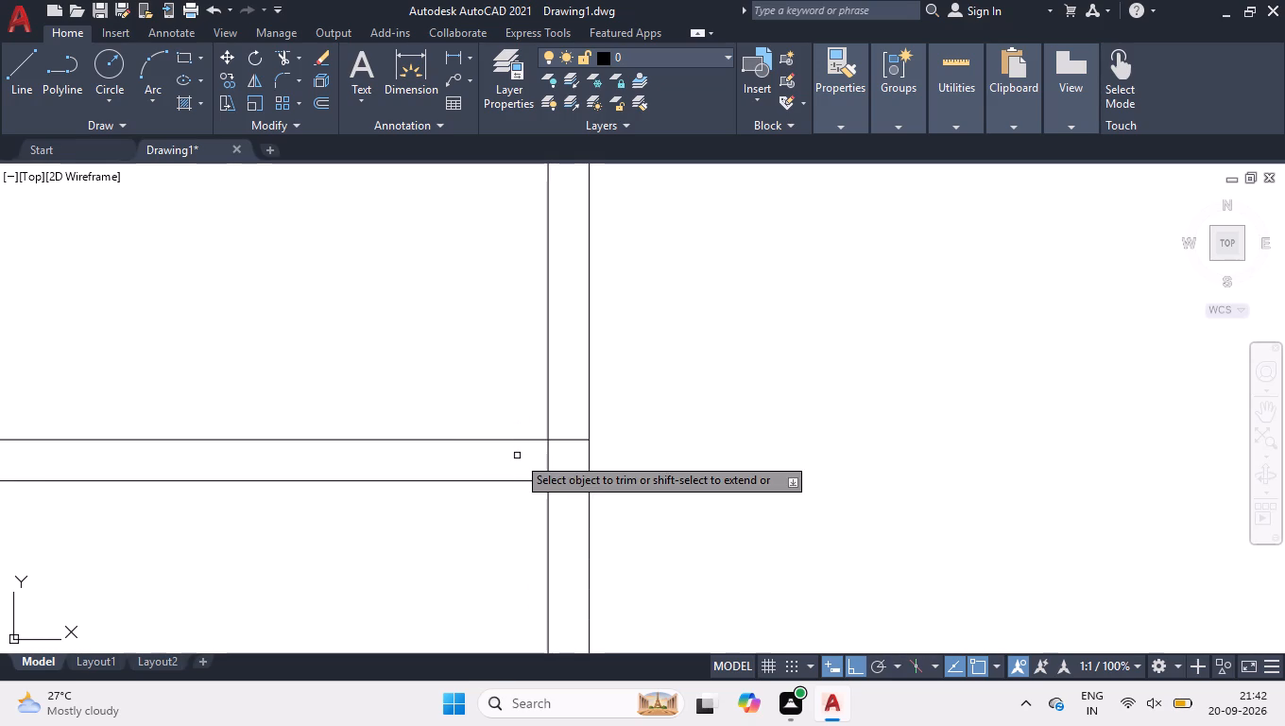
left_click(523, 456)
left_click(562, 468)
key("space")
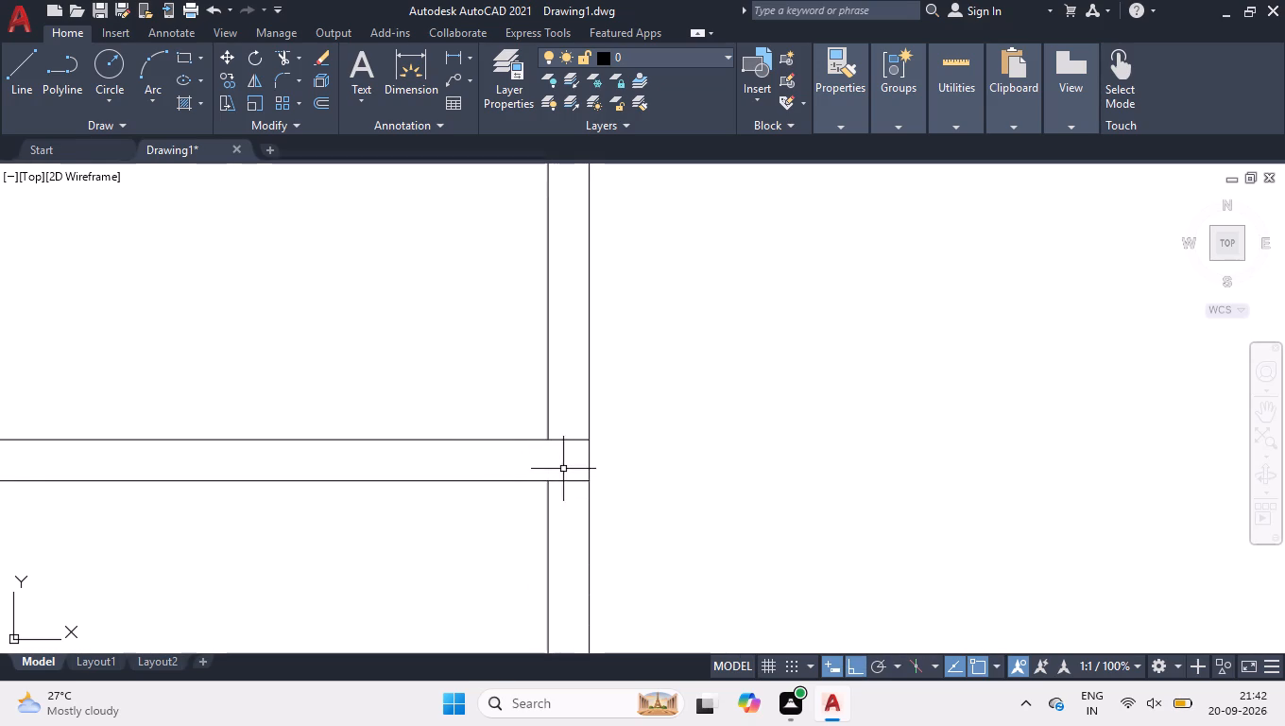
Draw a short line across the vertical partition's thickness, along the top line of the horizontal partition between the left rooms.
scroll(542, 459, "down", 3)
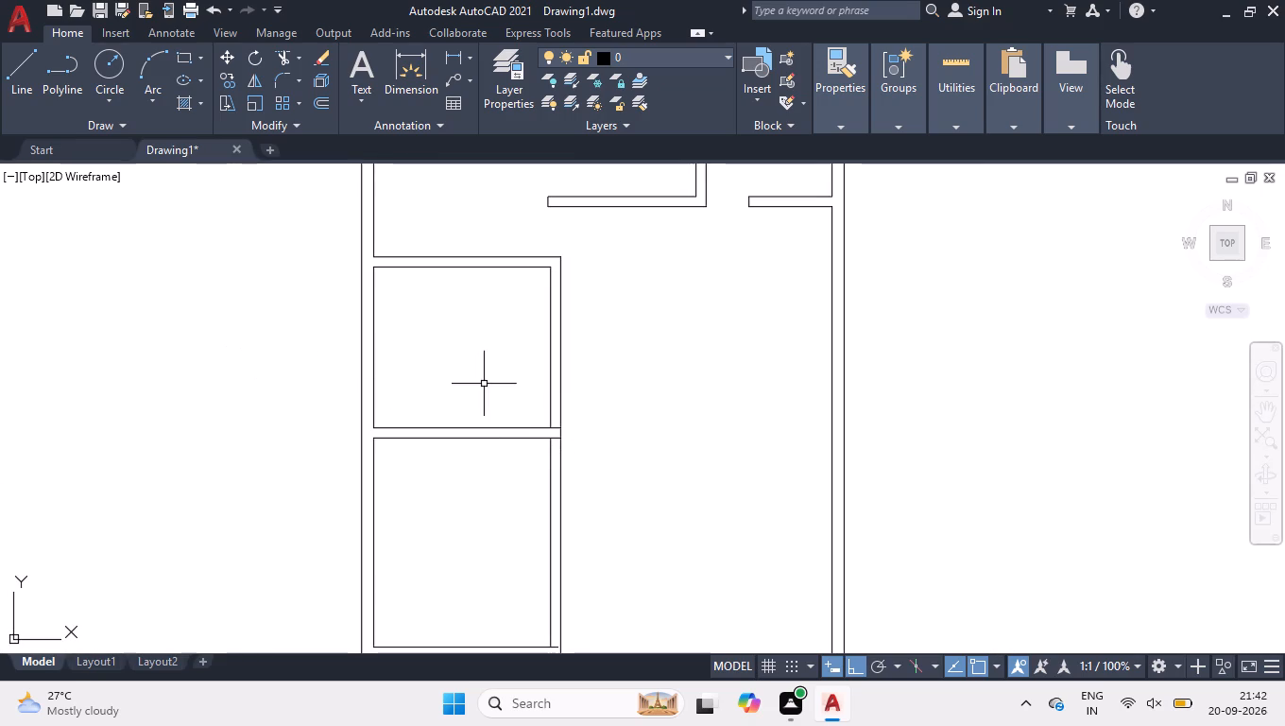
scroll(545, 430, "up", 3)
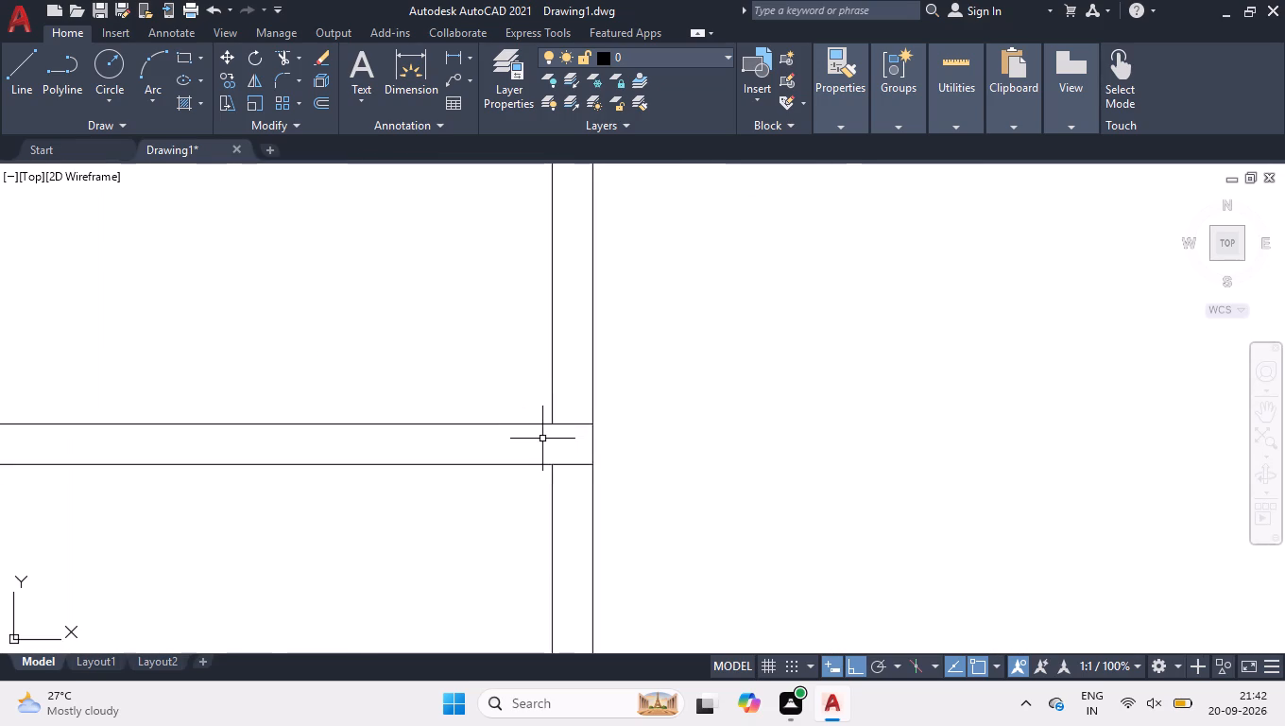
key("l")
key("Return")
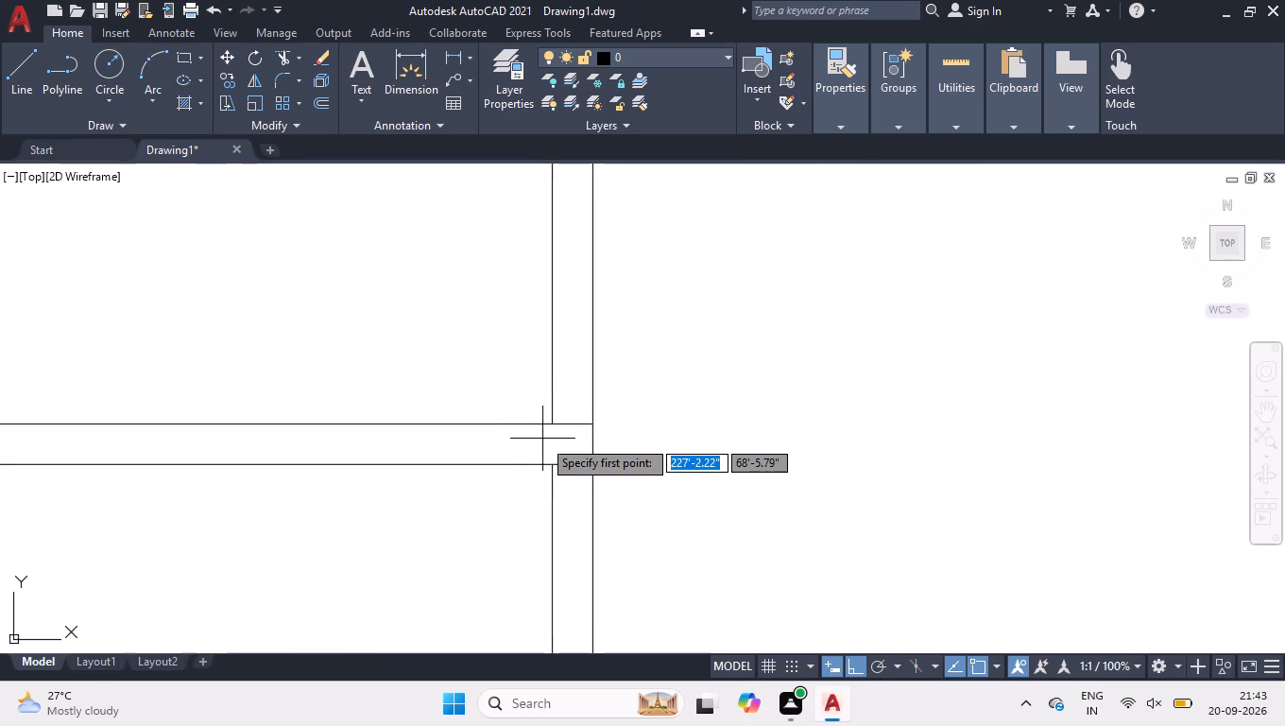
left_click(556, 423)
left_click(587, 423)
key("space")
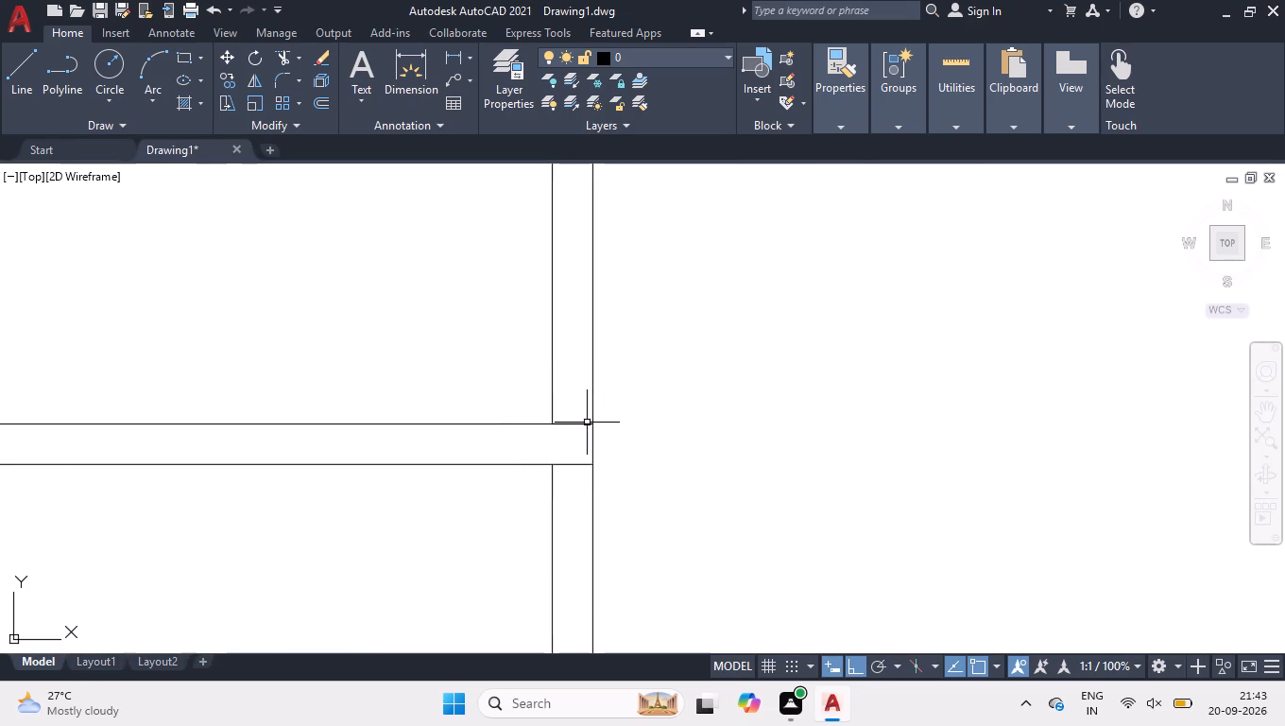
Move the short cross line 3' up the vertical partition to mark the upper room's door jamb.
left_click(583, 426)
scroll(554, 457, "down", 1)
scroll(549, 405, "up", 1)
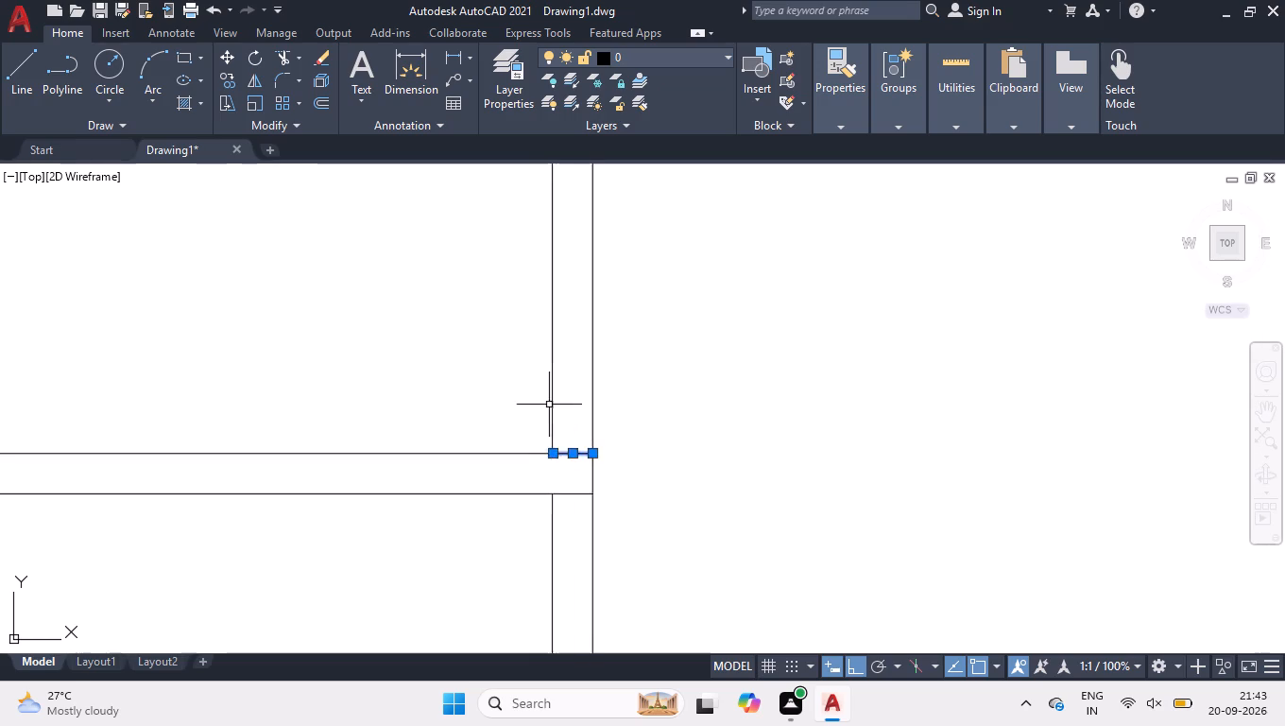
scroll(555, 429, "up", 2)
left_click(592, 494)
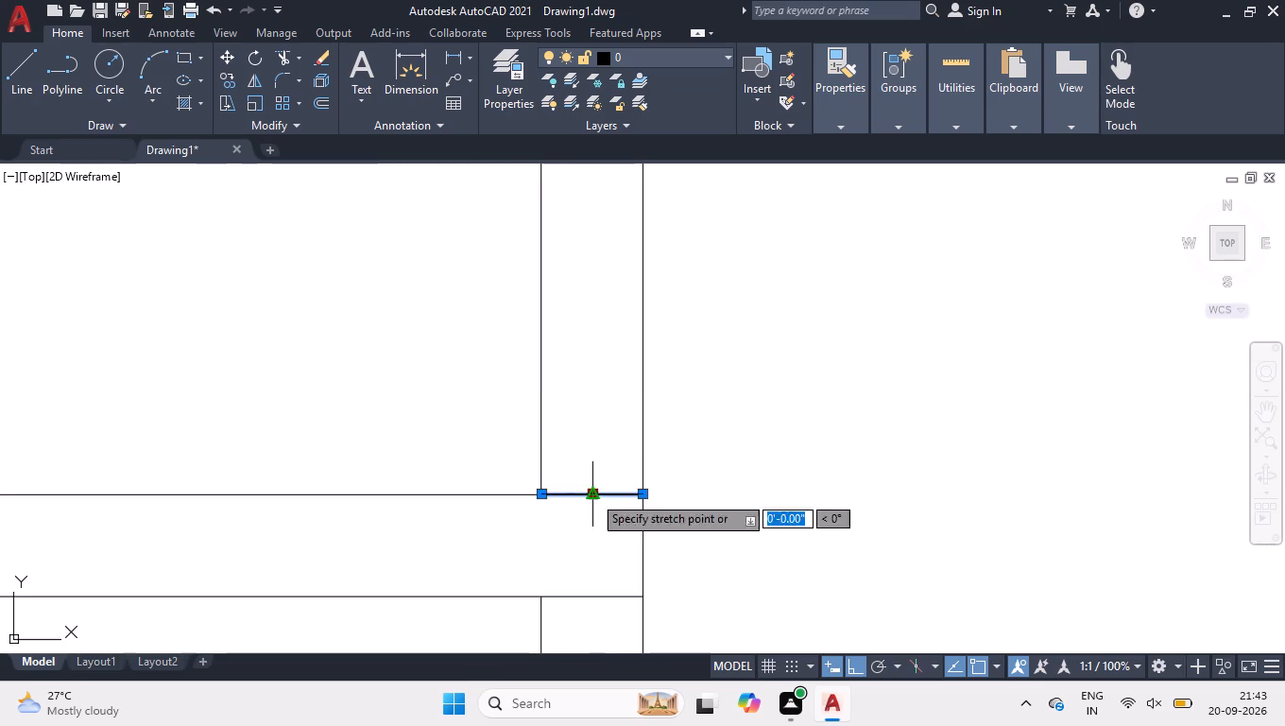
type("3'")
key("Return")
Draw a short line across the vertical partition's thickness, along the bottom line of the same horizontal partition.
scroll(319, 254, "down", 2)
scroll(533, 338, "down", 3)
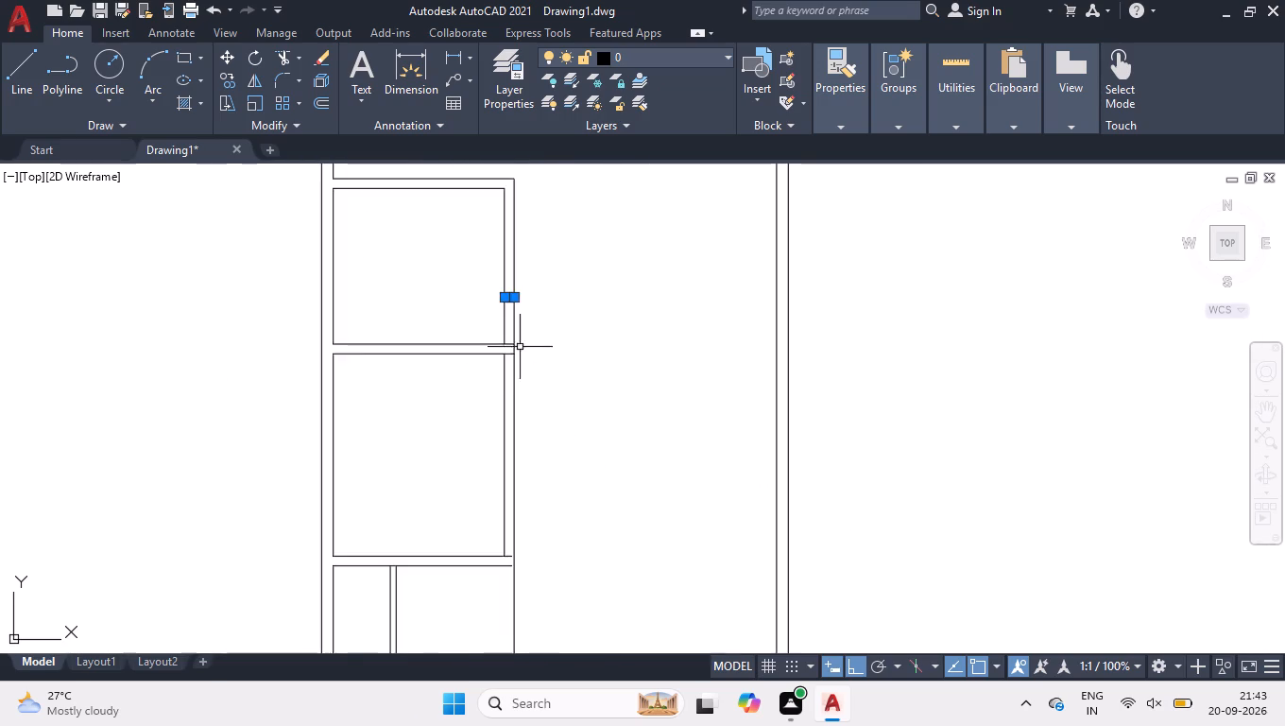
scroll(495, 361, "up", 6)
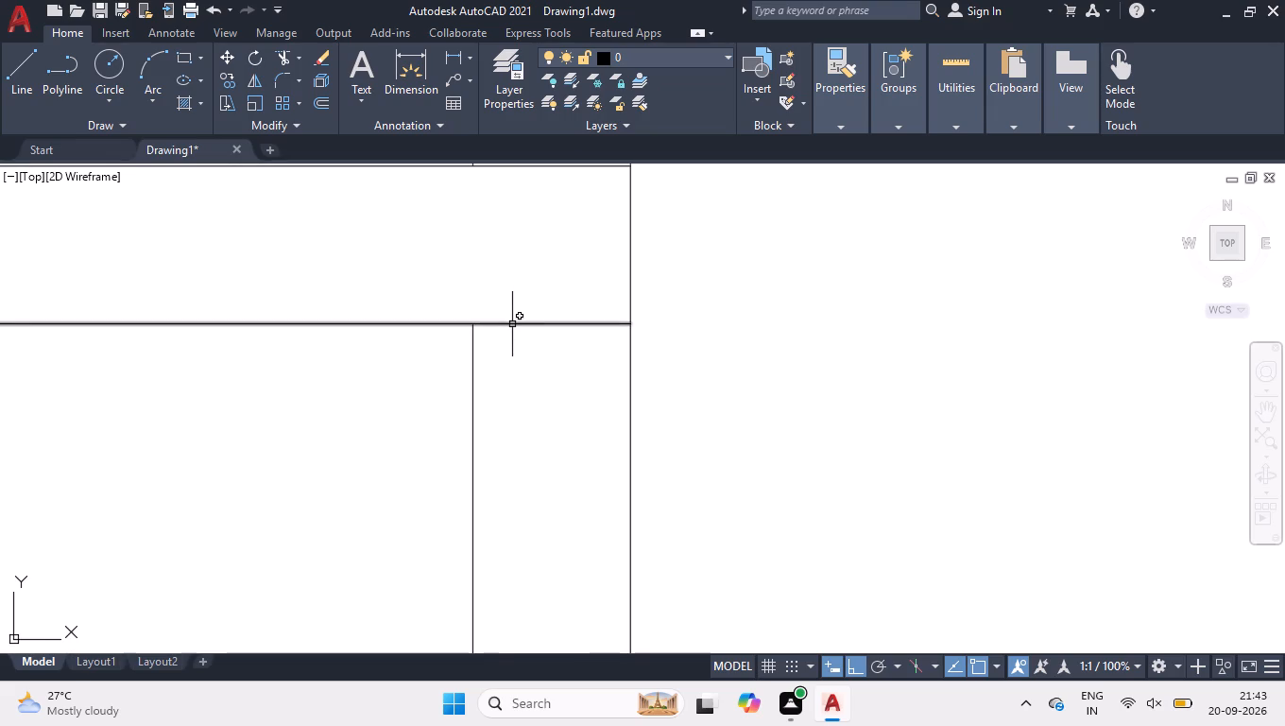
key("l")
key("Return")
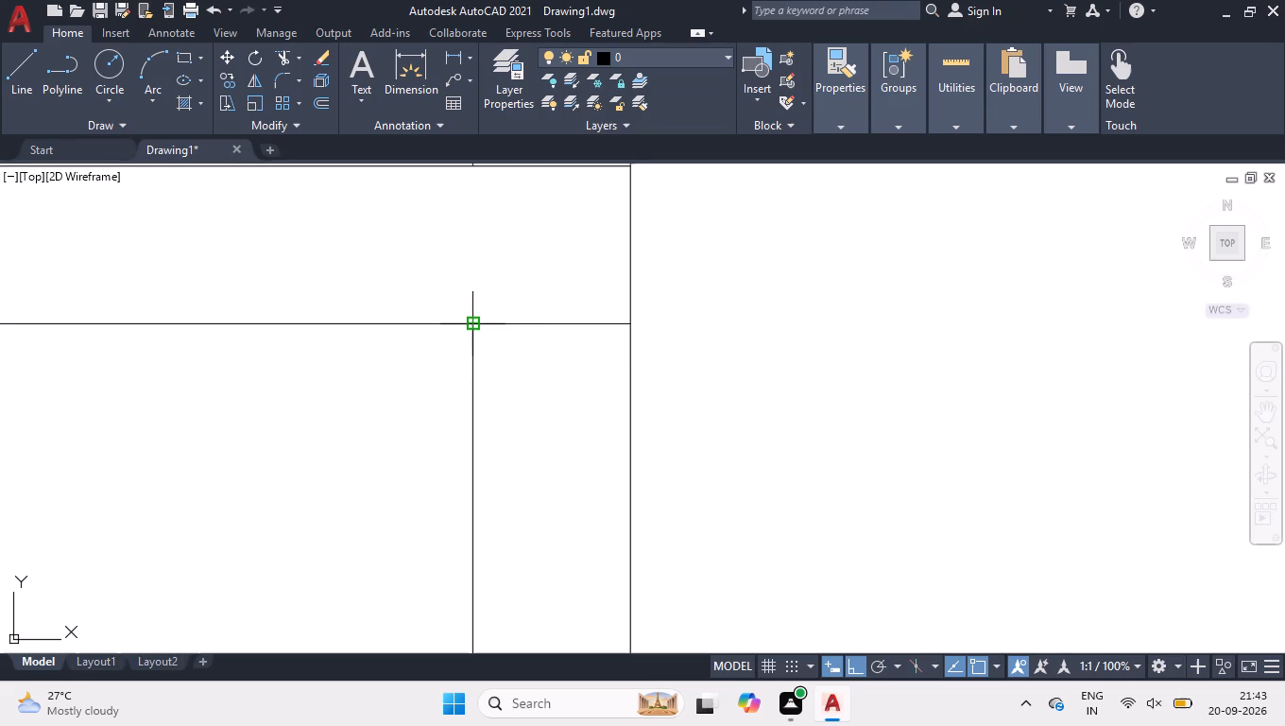
left_click(477, 327)
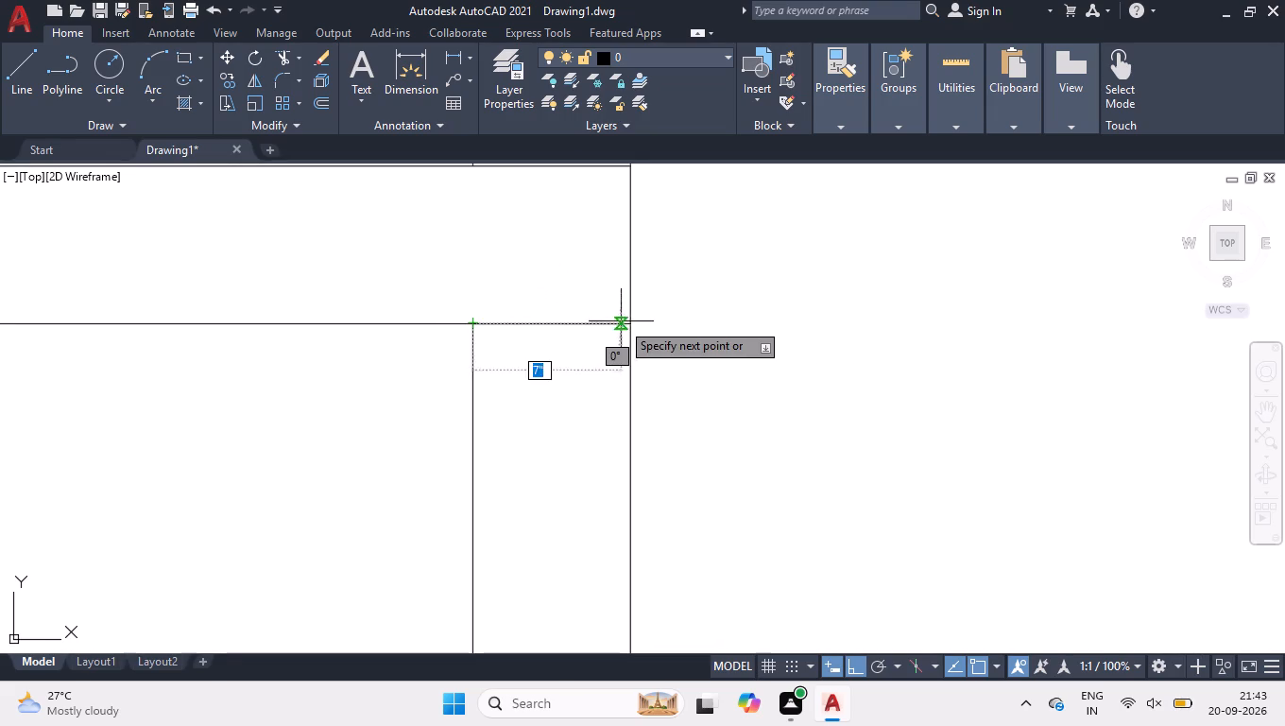
left_click(635, 323)
key("space")
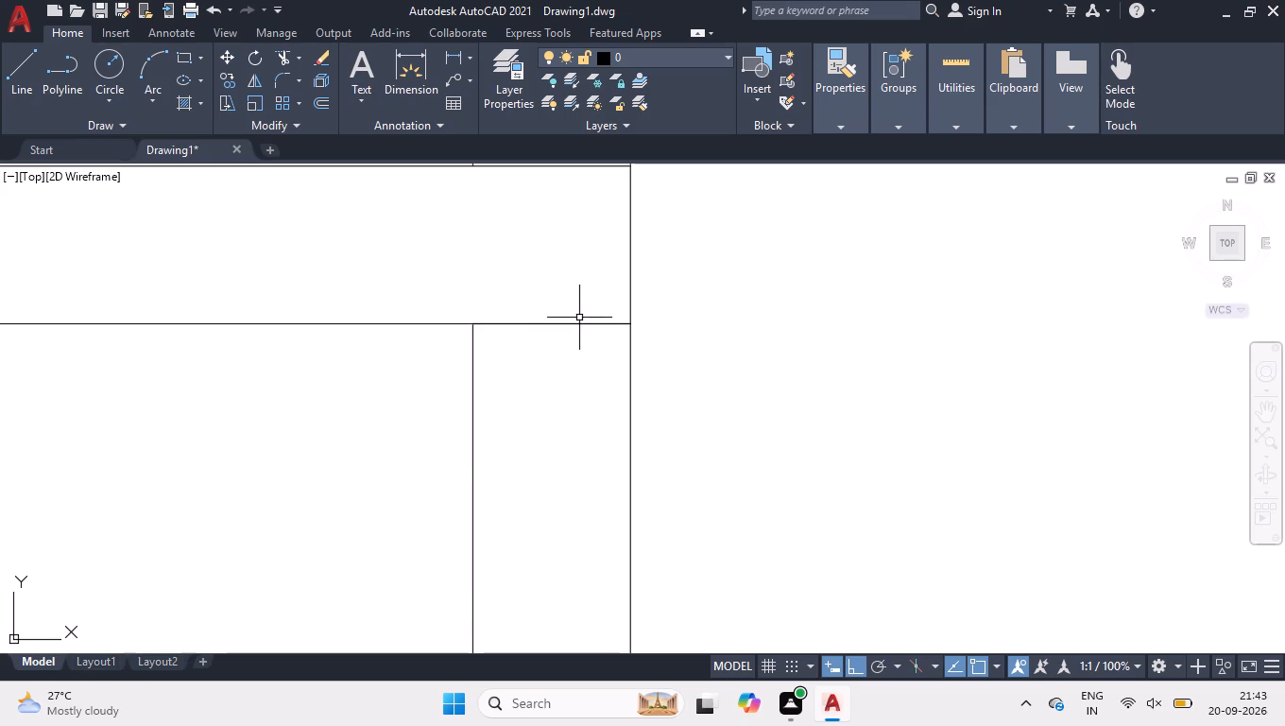
Move the new short cross line 3' down the vertical partition to mark the lower room's door jamb.
left_click(575, 325)
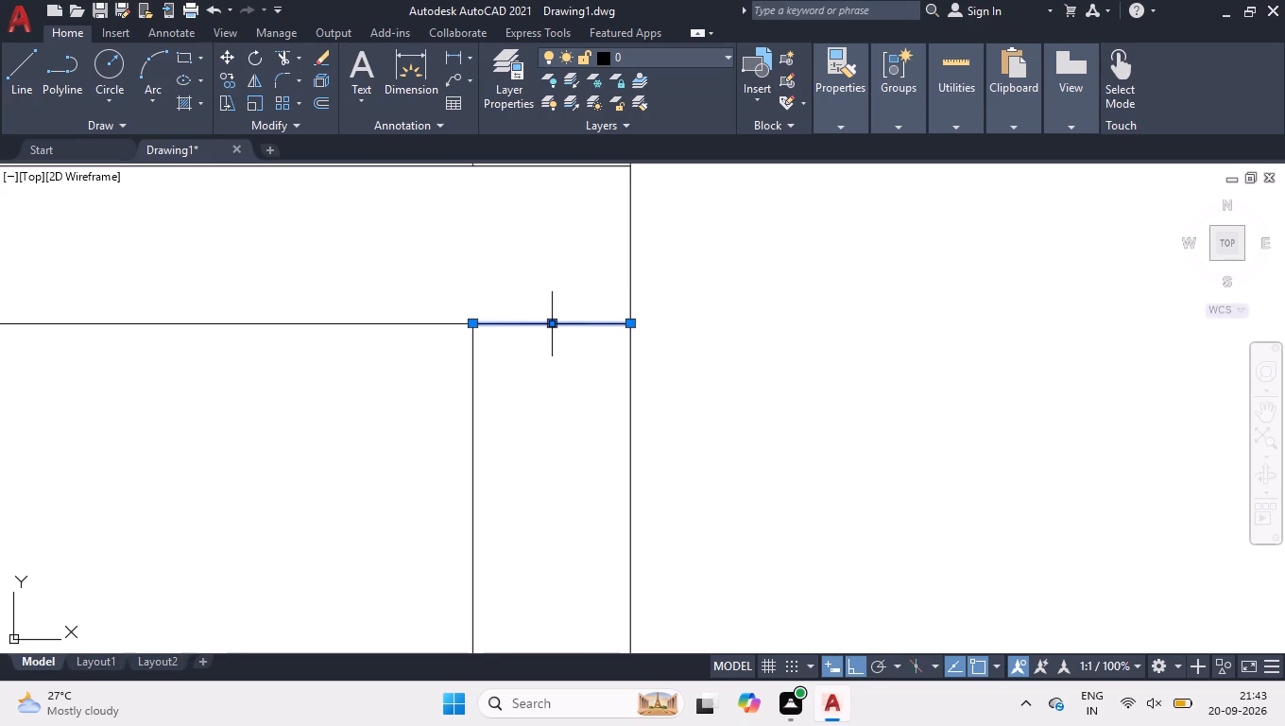
left_click(551, 323)
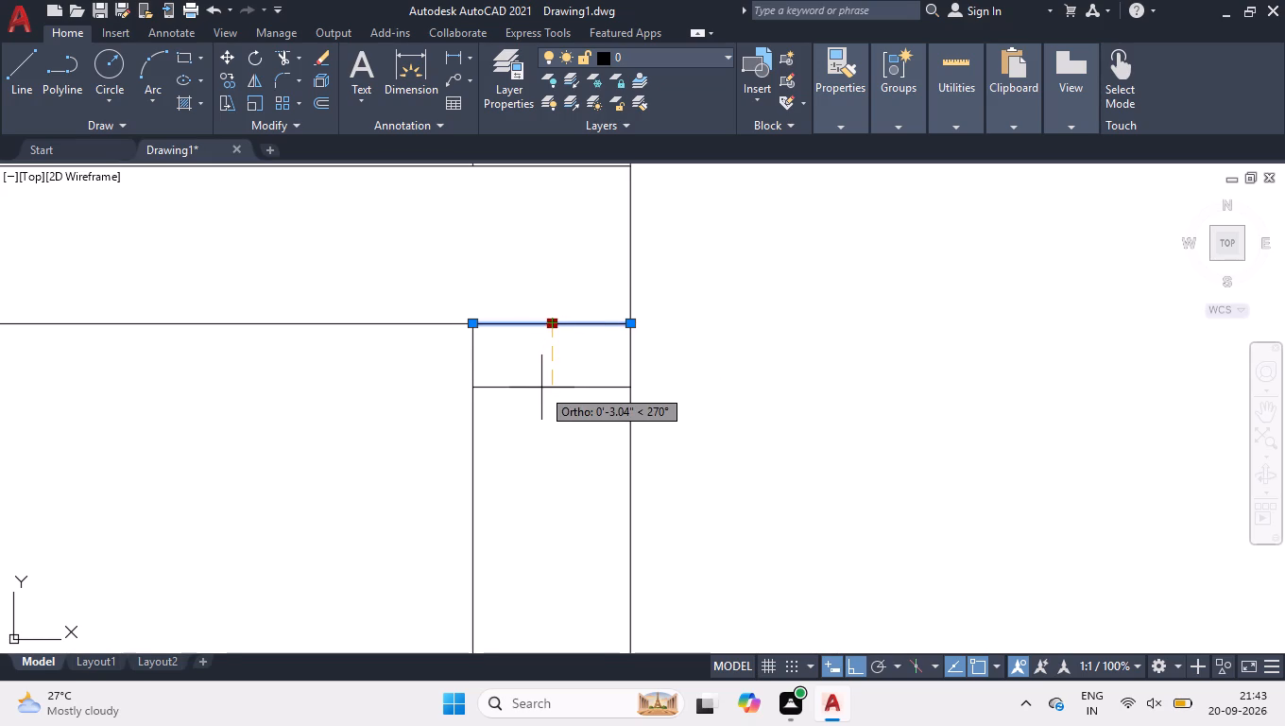
type("3'")
key("Return")
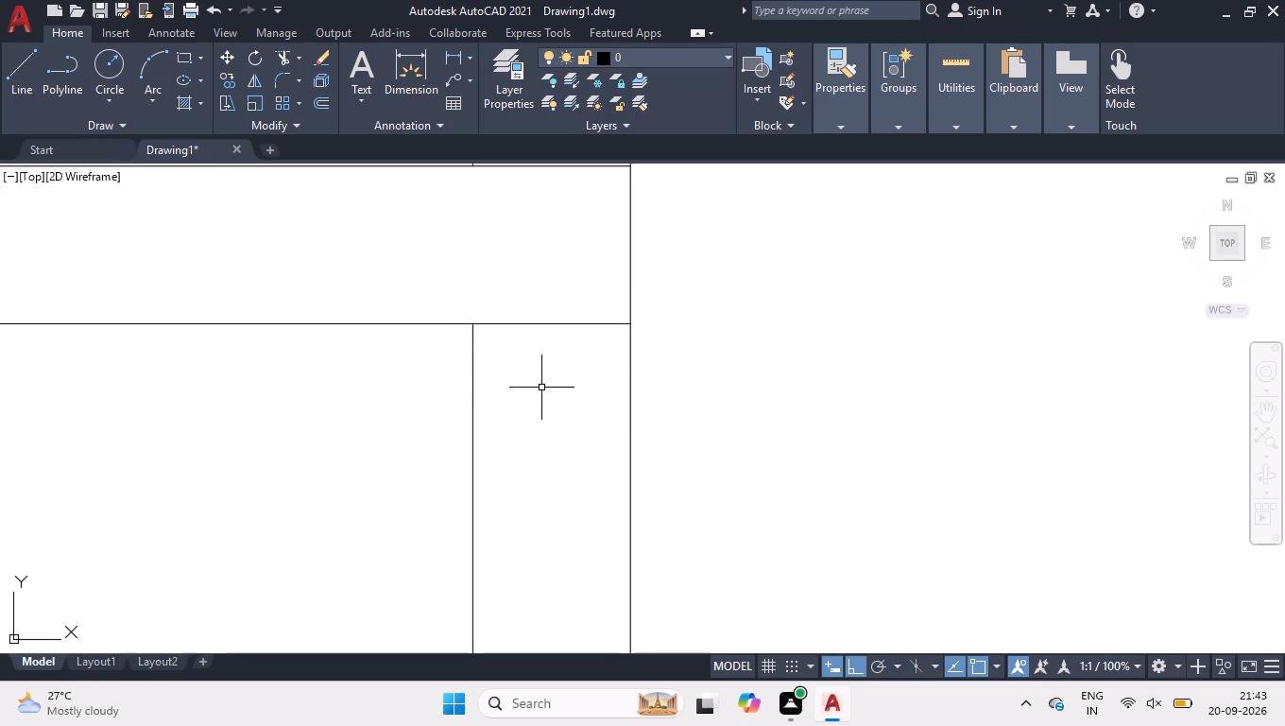
scroll(546, 385, "down", 7)
scroll(557, 357, "up", 2)
key("space")
key("space")
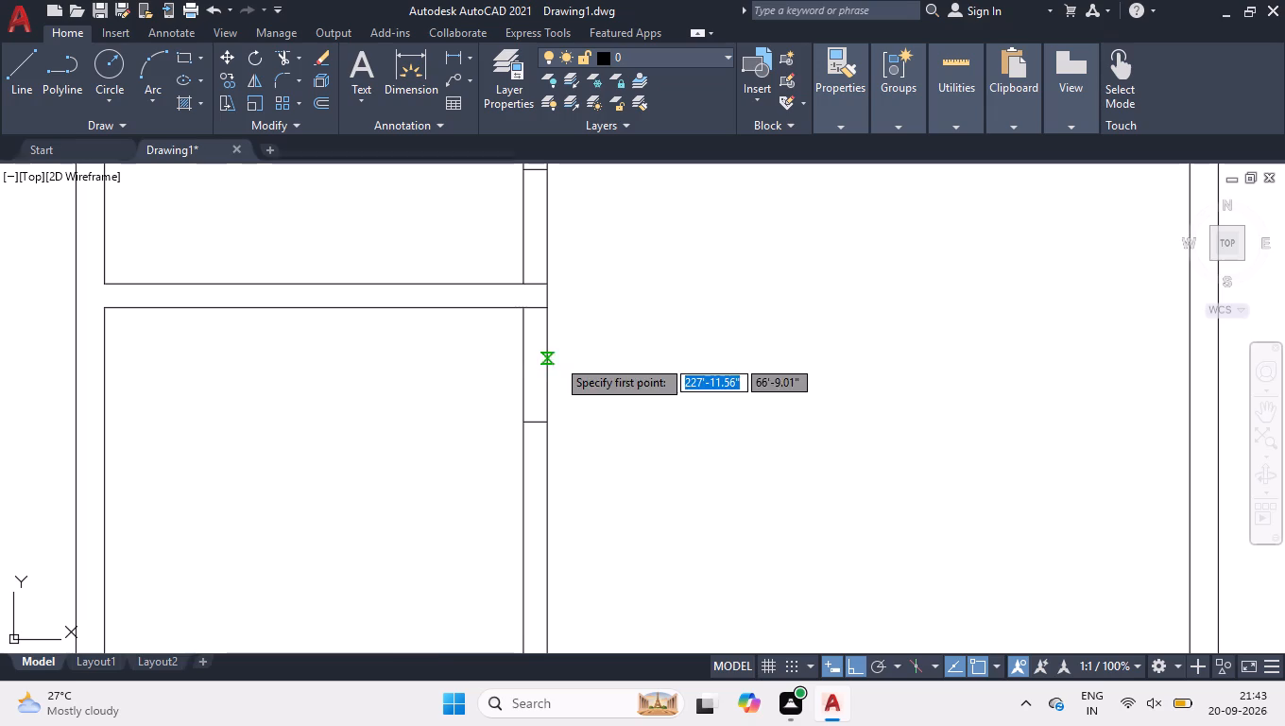
scroll(560, 416, "down", 2)
key("space")
Trim both vertical partition lines between each jamb line and the horizontal partition to open doorways into the two left rooms.
scroll(567, 393, "up", 1)
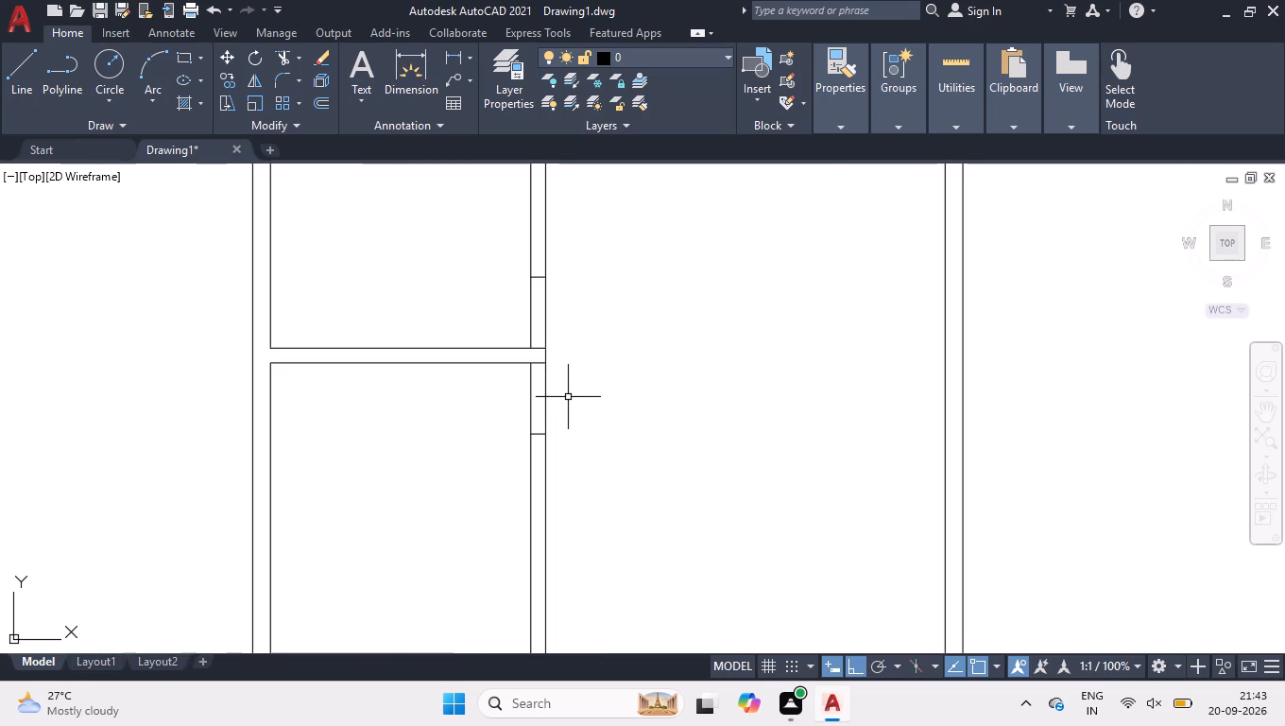
type("TR")
key("Return")
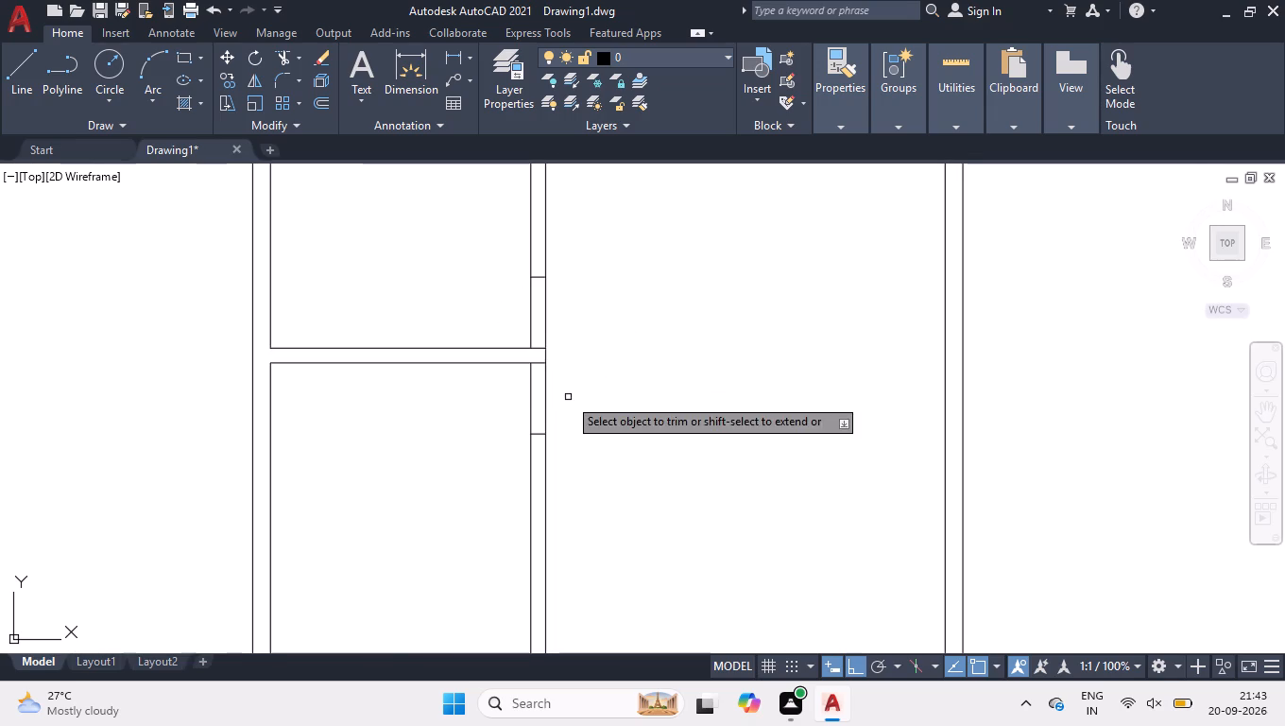
left_click(566, 382)
left_click(503, 397)
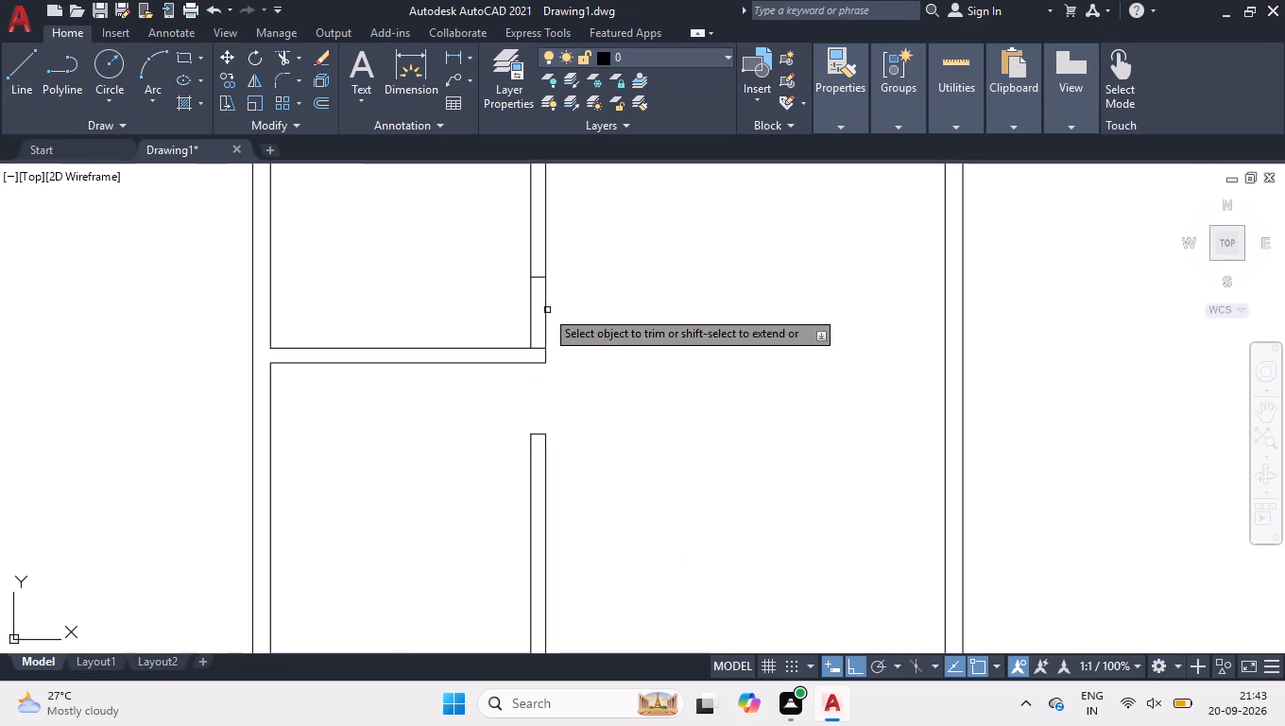
left_click(509, 316)
left_click(591, 295)
key("space")
Stretch both lines of the horizontal partition below the lower left room to the vertical partition's outer line.
scroll(526, 263, "down", 2)
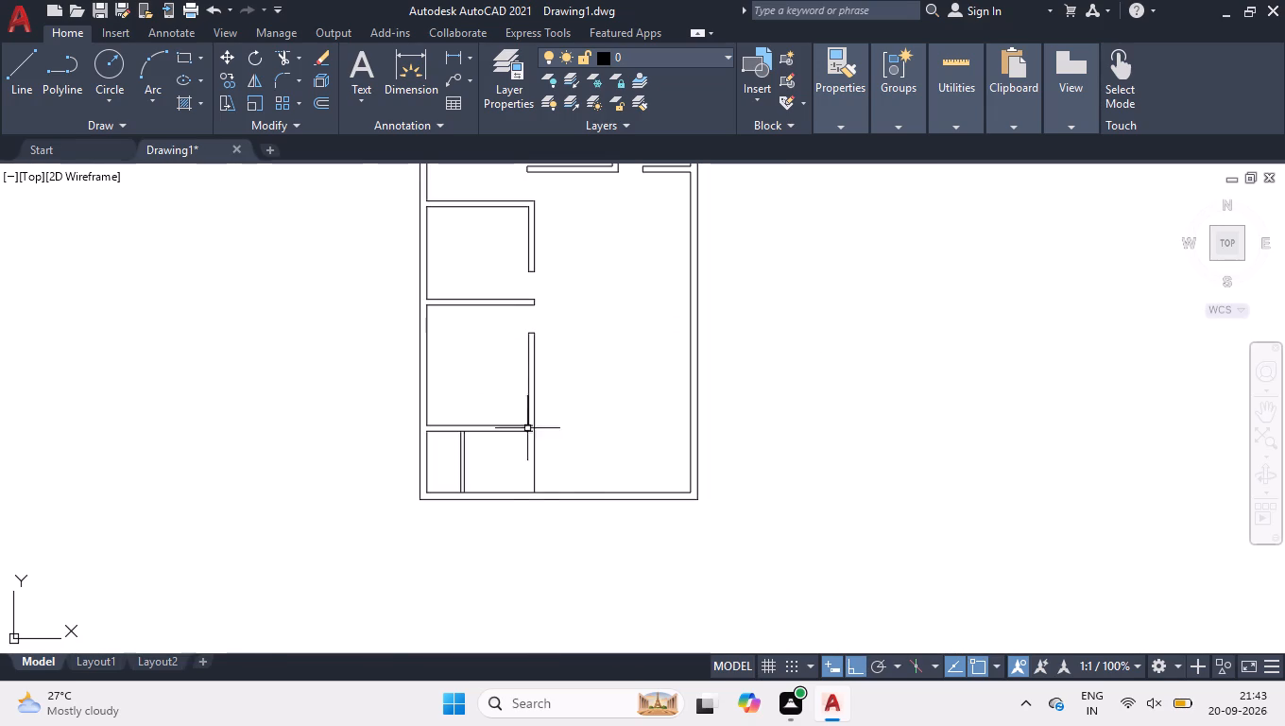
scroll(509, 471, "up", 3)
scroll(598, 291, "up", 2)
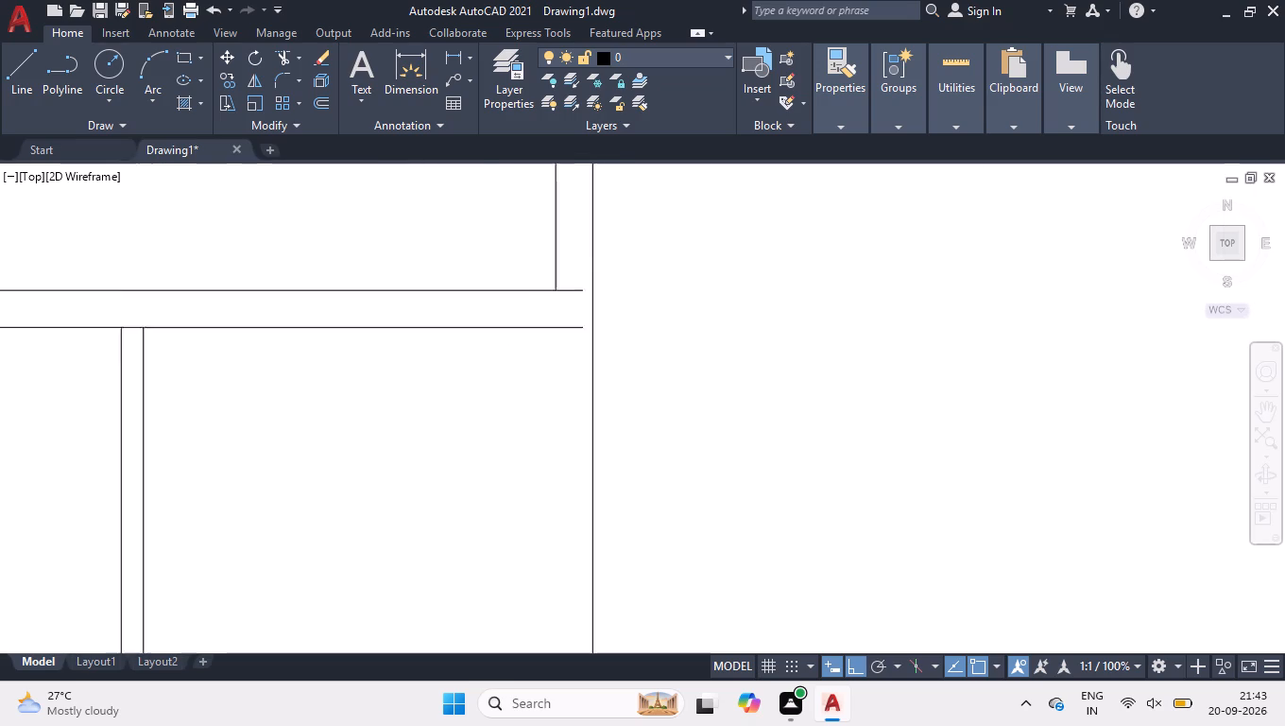
scroll(598, 291, "up", 1)
left_click(549, 281)
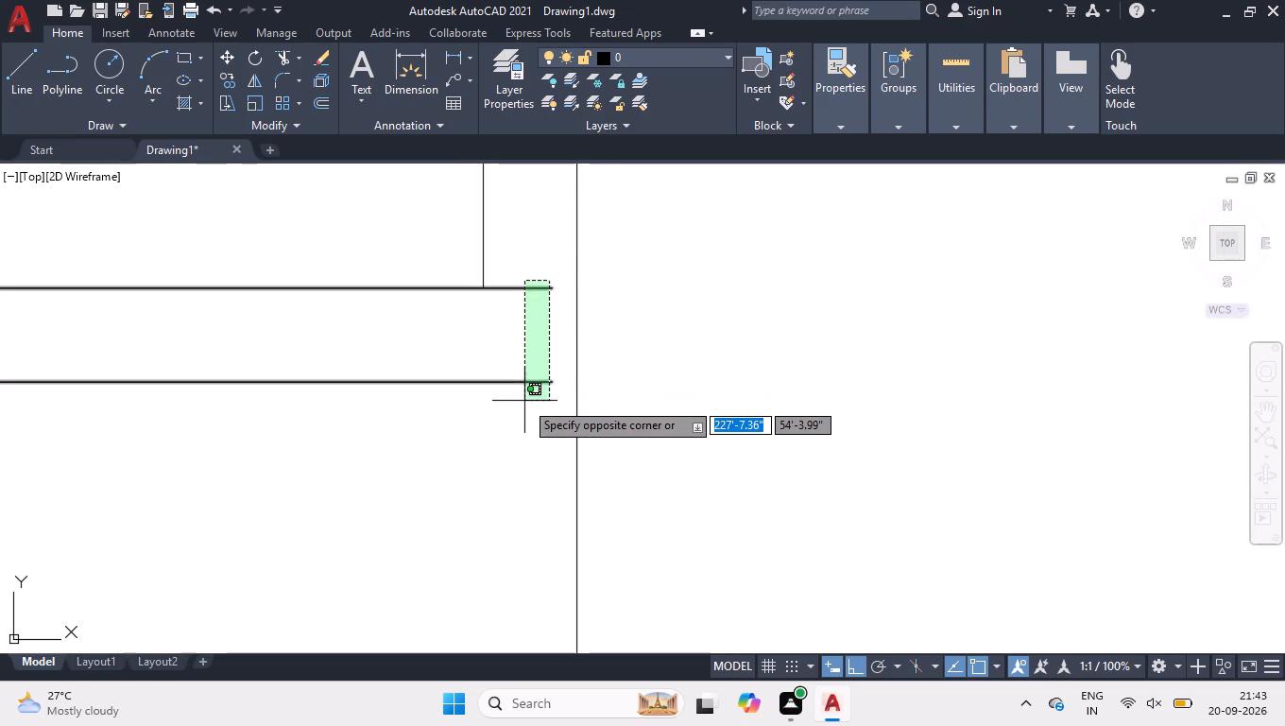
left_click(524, 399)
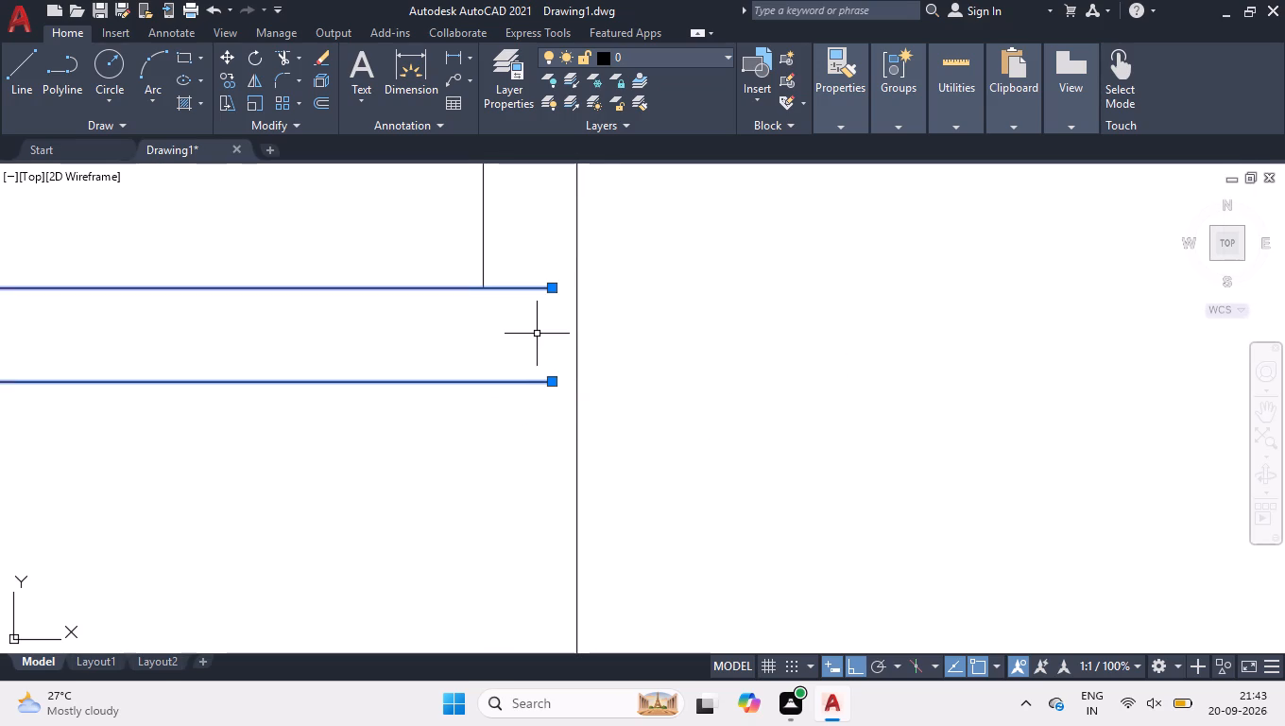
scroll(538, 333, "up", 1)
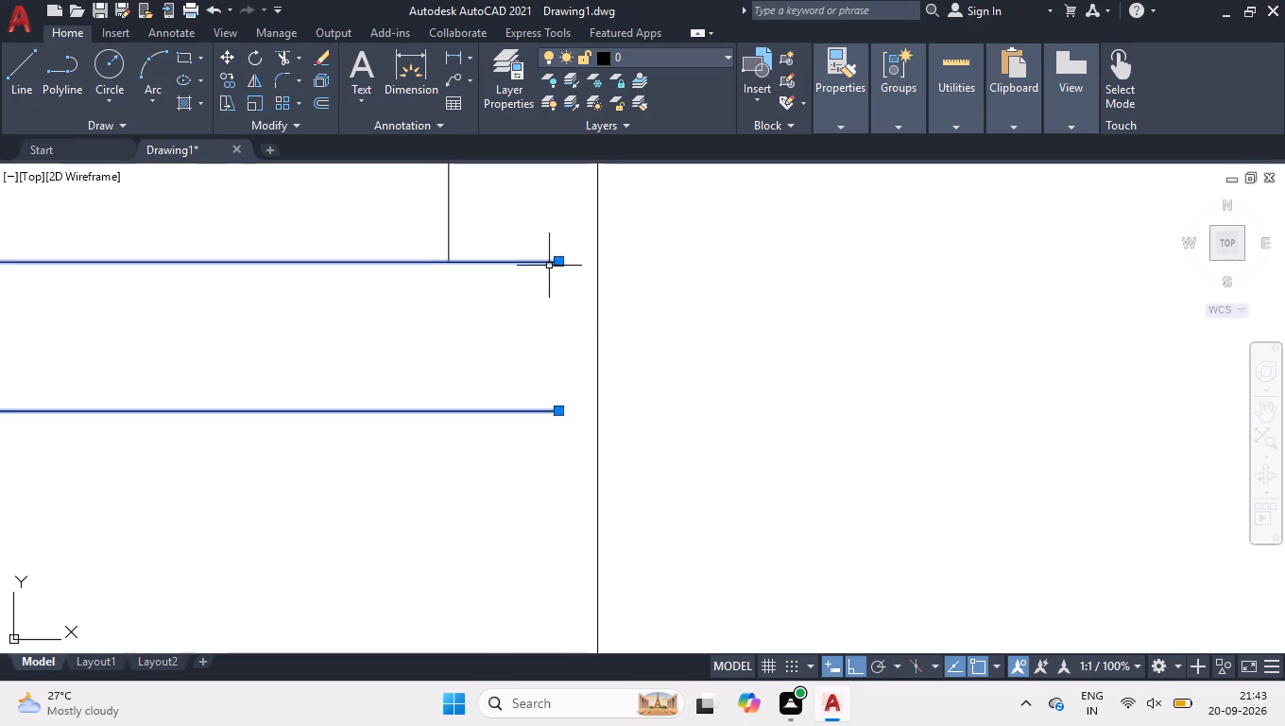
left_click(557, 259)
left_click(597, 263)
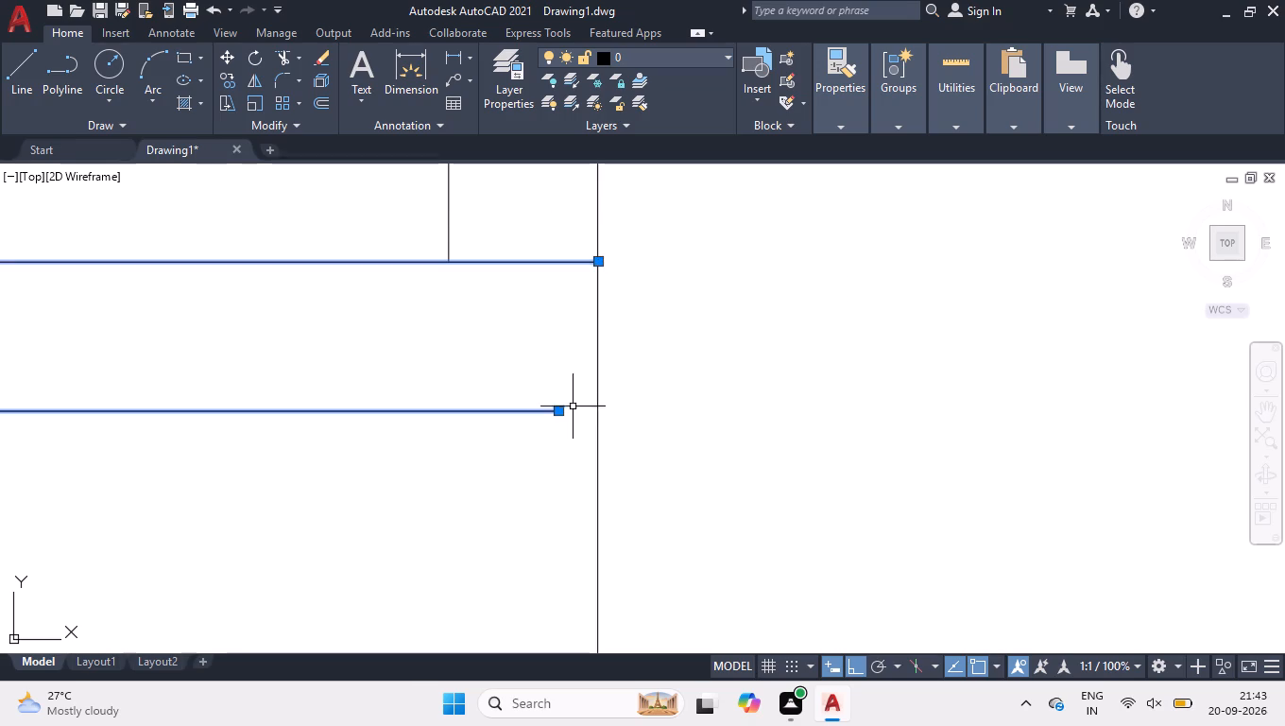
left_click(560, 413)
left_click(603, 413)
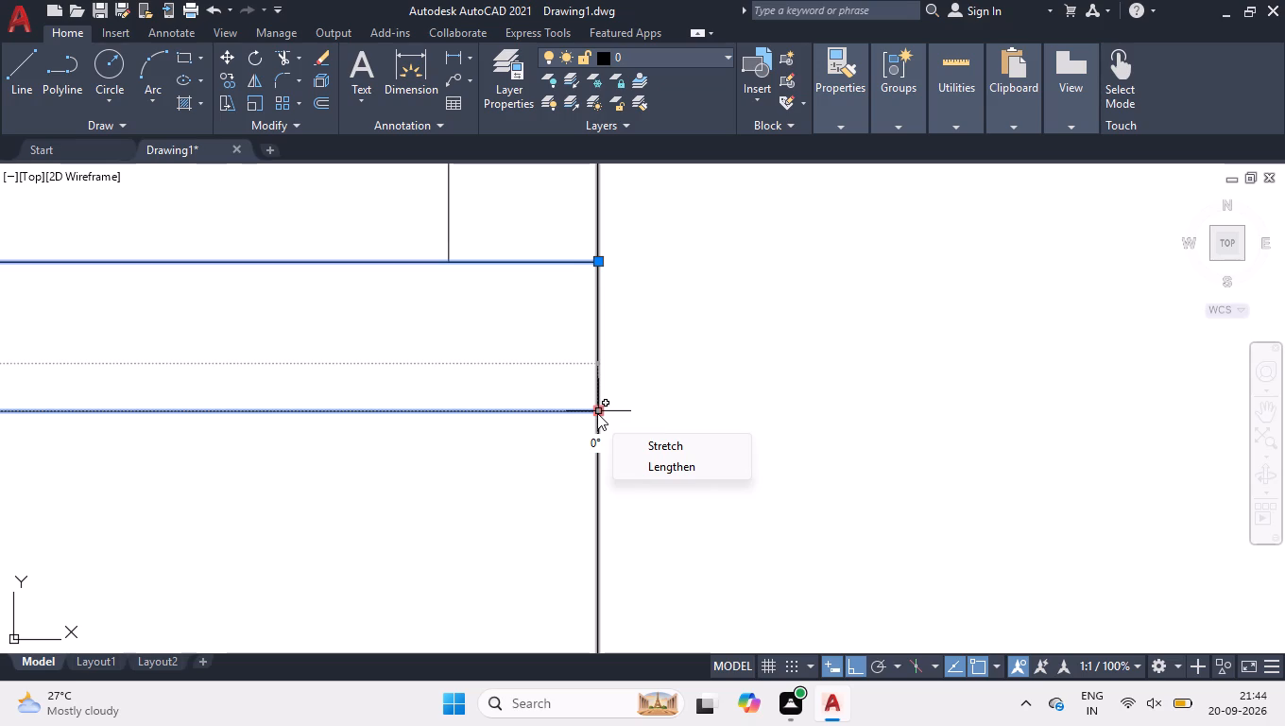
Trim the short piece of the horizontal partition's upper line lying between the two lines of the vertical partition above it.
right_click(641, 305)
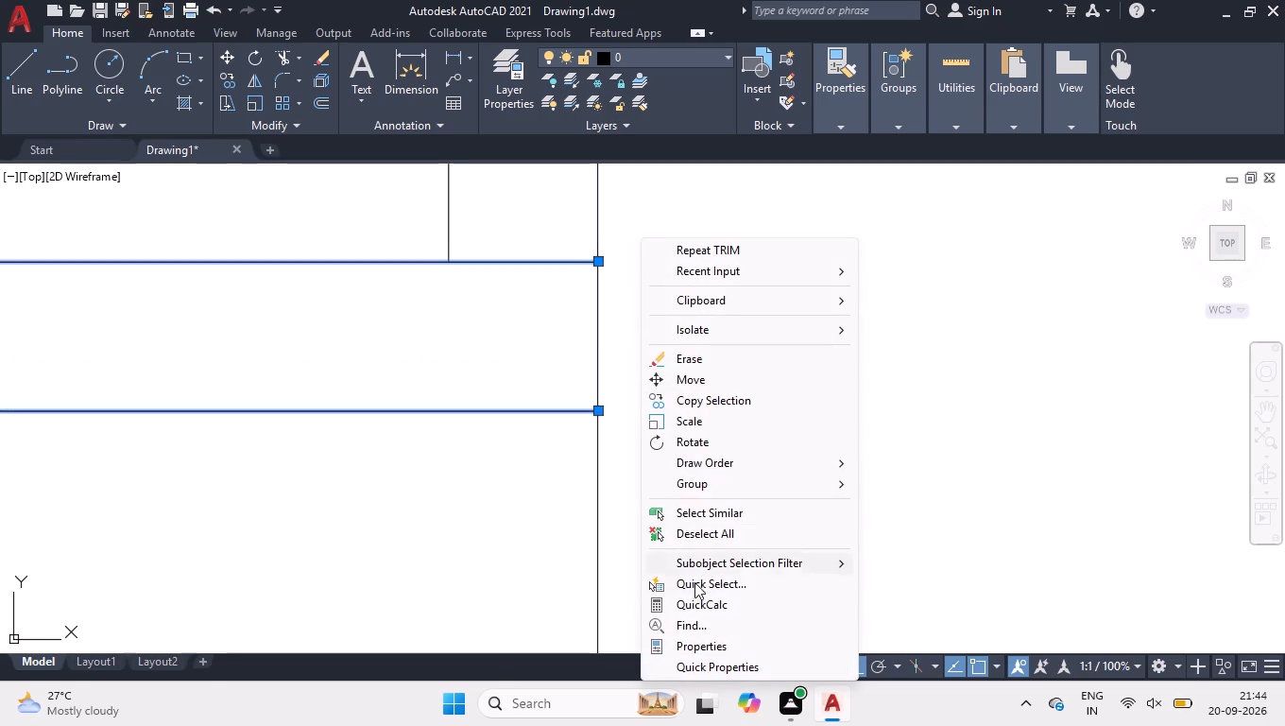
left_click(694, 543)
scroll(662, 481, "down", 7)
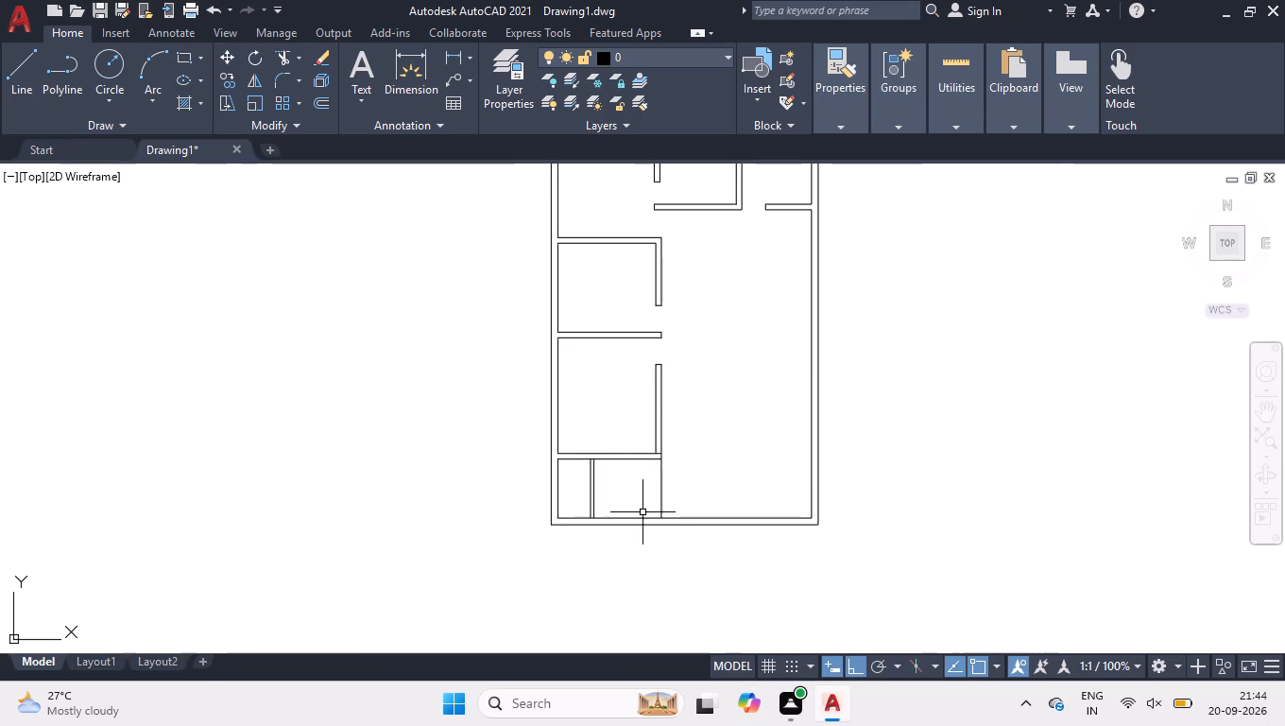
scroll(642, 459, "up", 3)
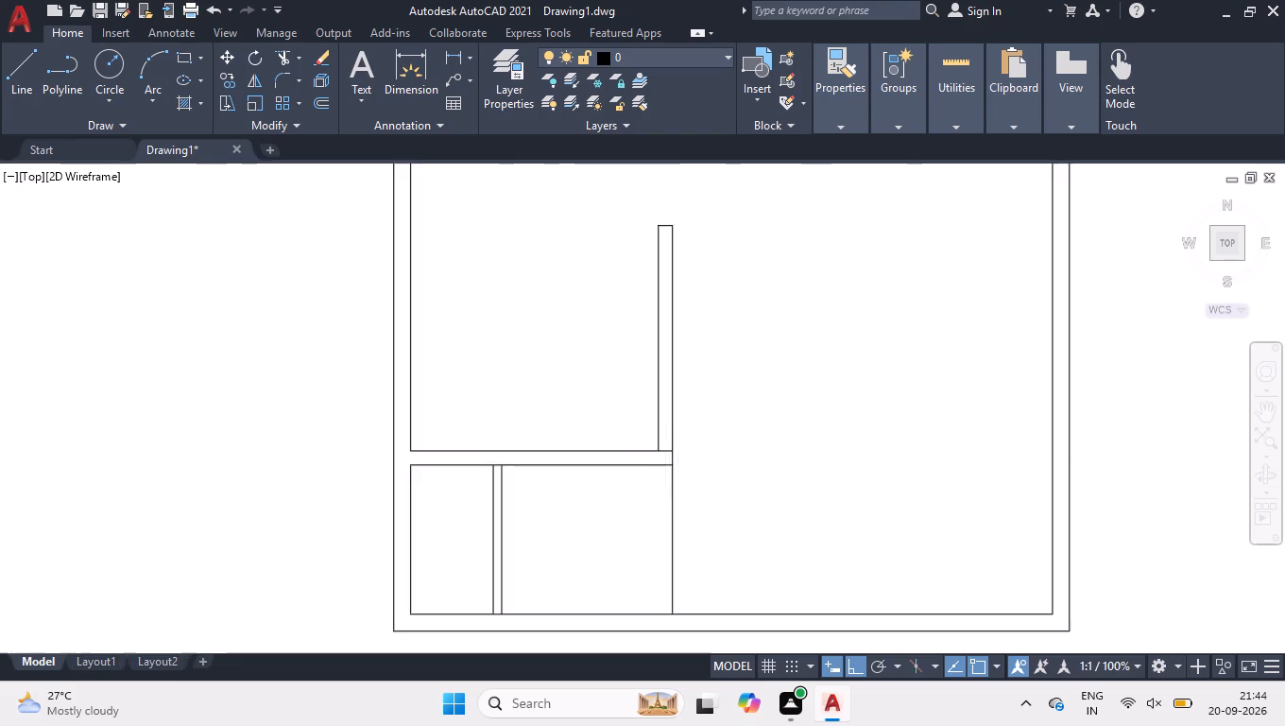
scroll(664, 453, "up", 1)
type("TR")
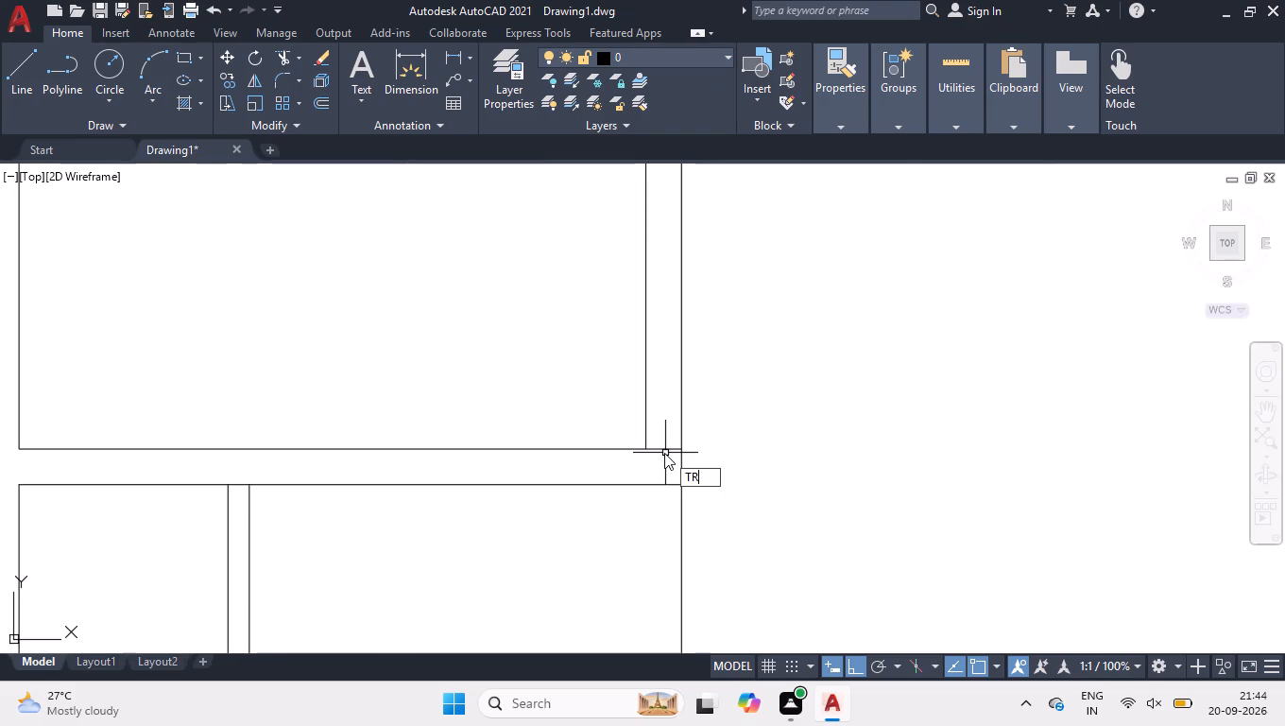
key("Return")
left_click(665, 453)
left_click(668, 435)
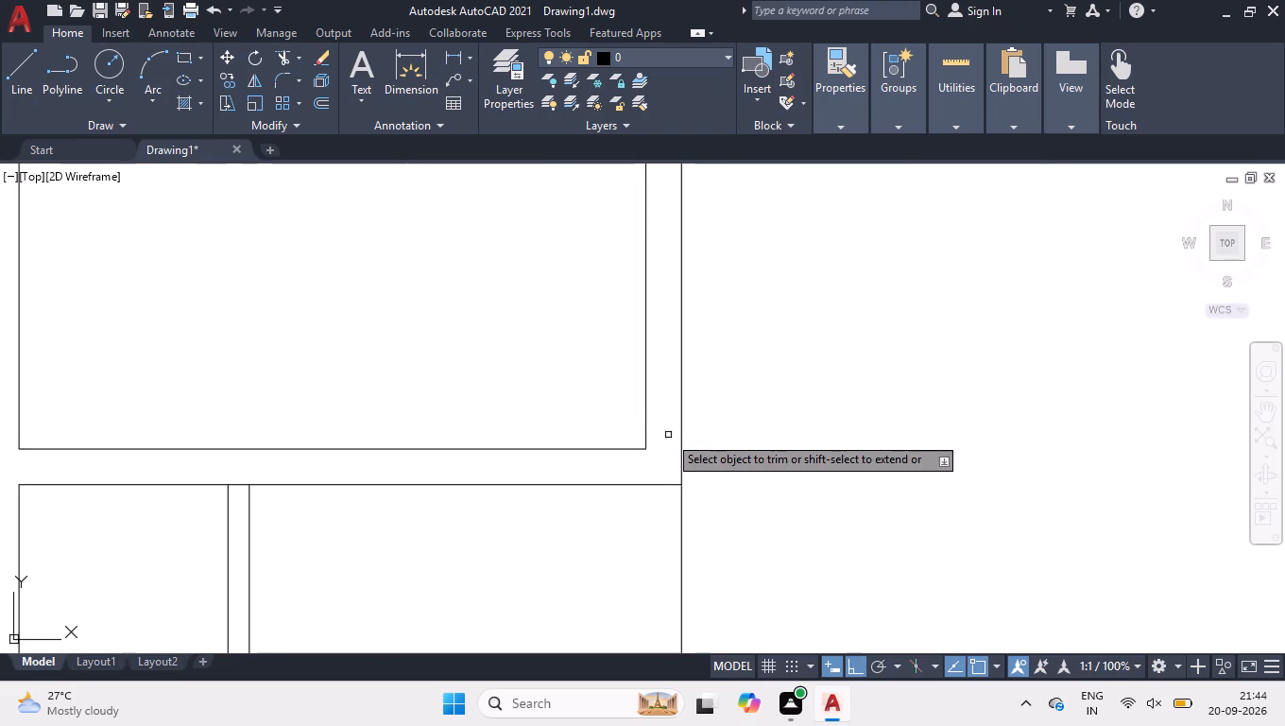
scroll(642, 445, "down", 2)
key("space")
Trim the bottom wall's inner line between the two lines of the short vertical partition in the lower left area.
scroll(613, 441, "down", 1)
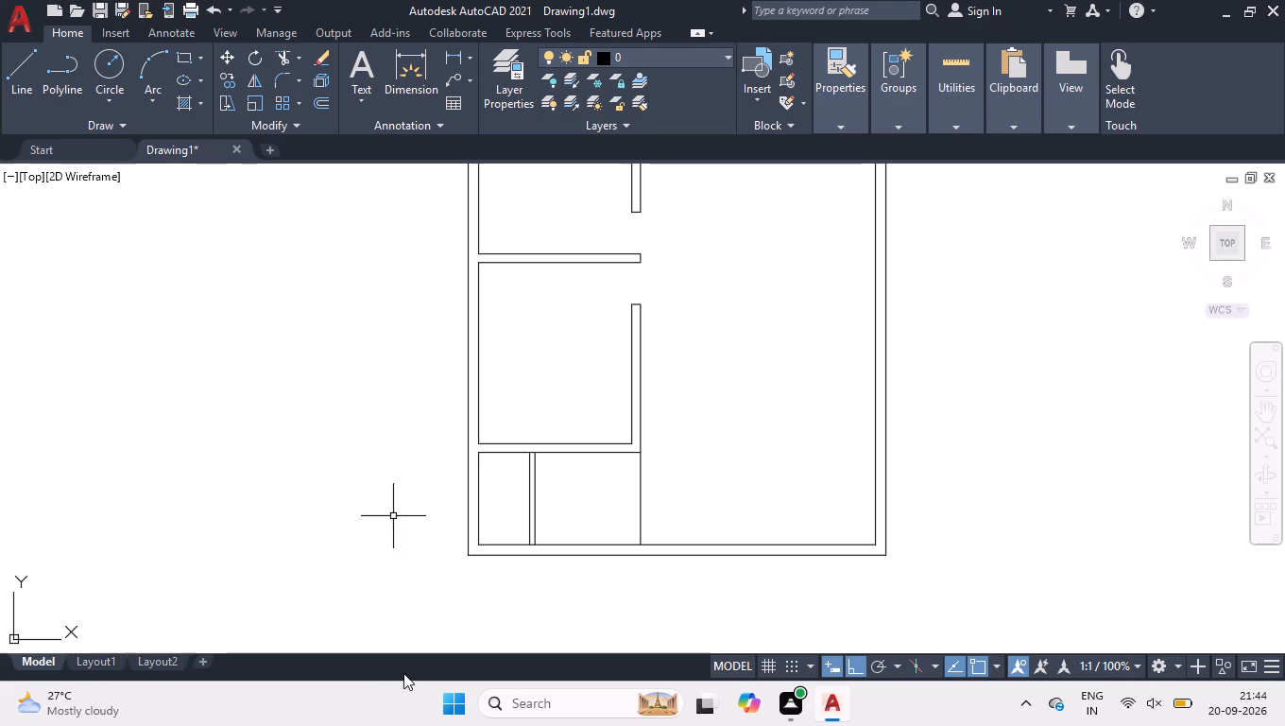
scroll(494, 518, "up", 2)
scroll(584, 571, "up", 1)
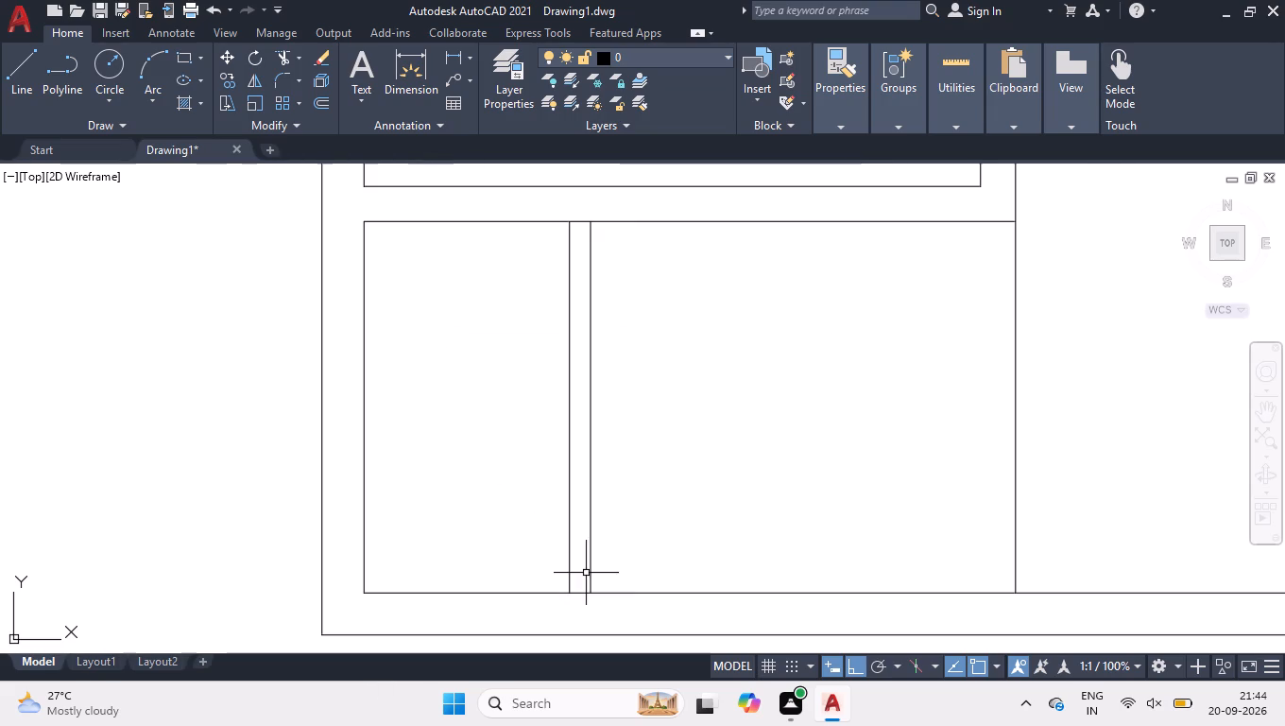
key("space")
left_click(580, 597)
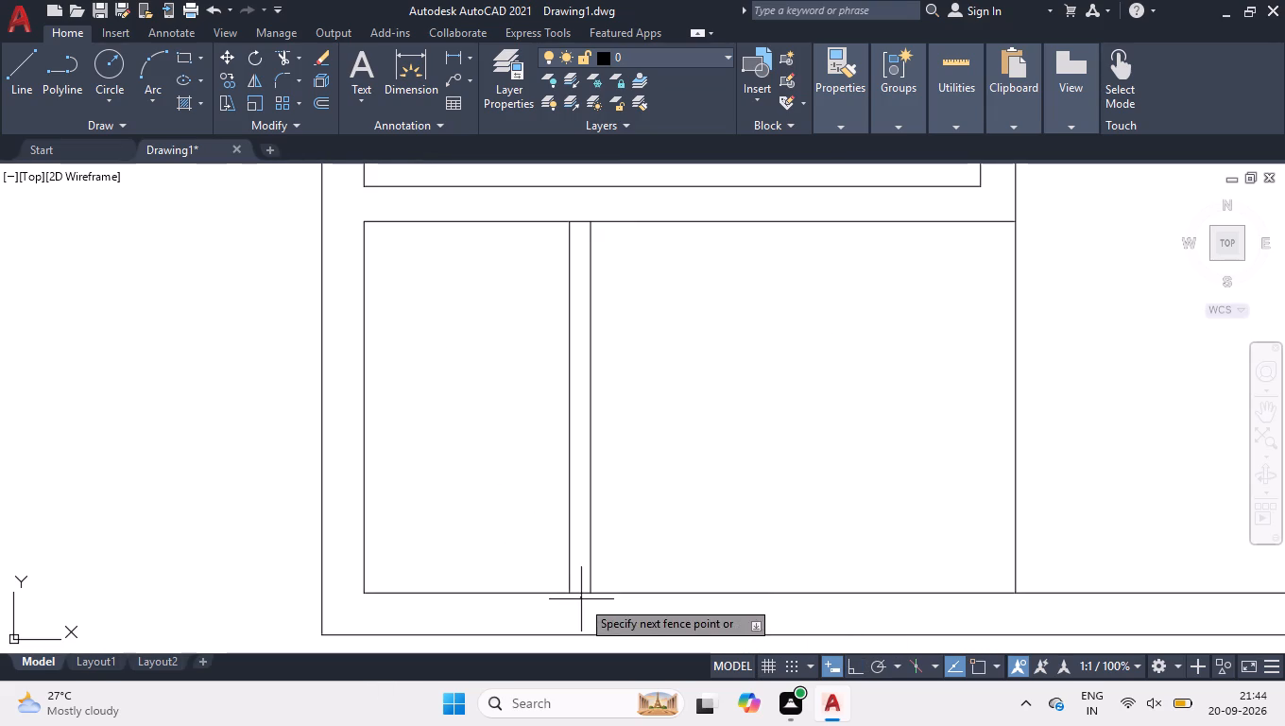
left_click(583, 591)
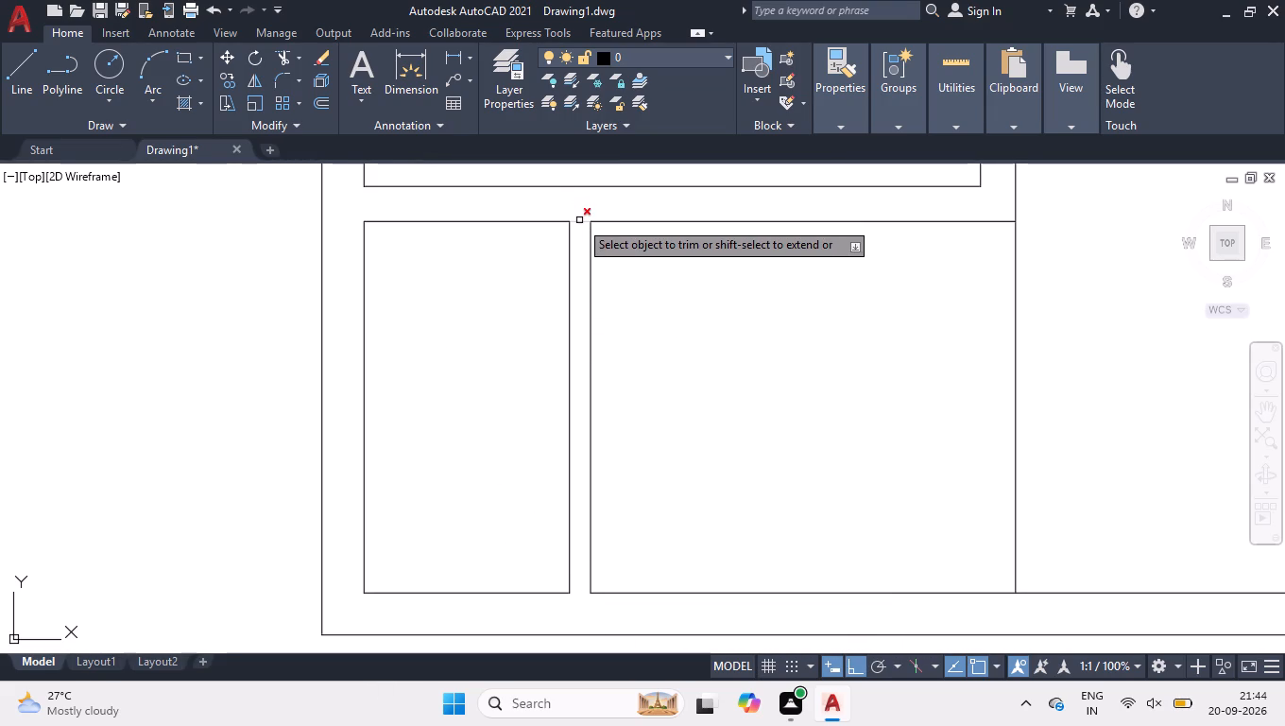
key("space")
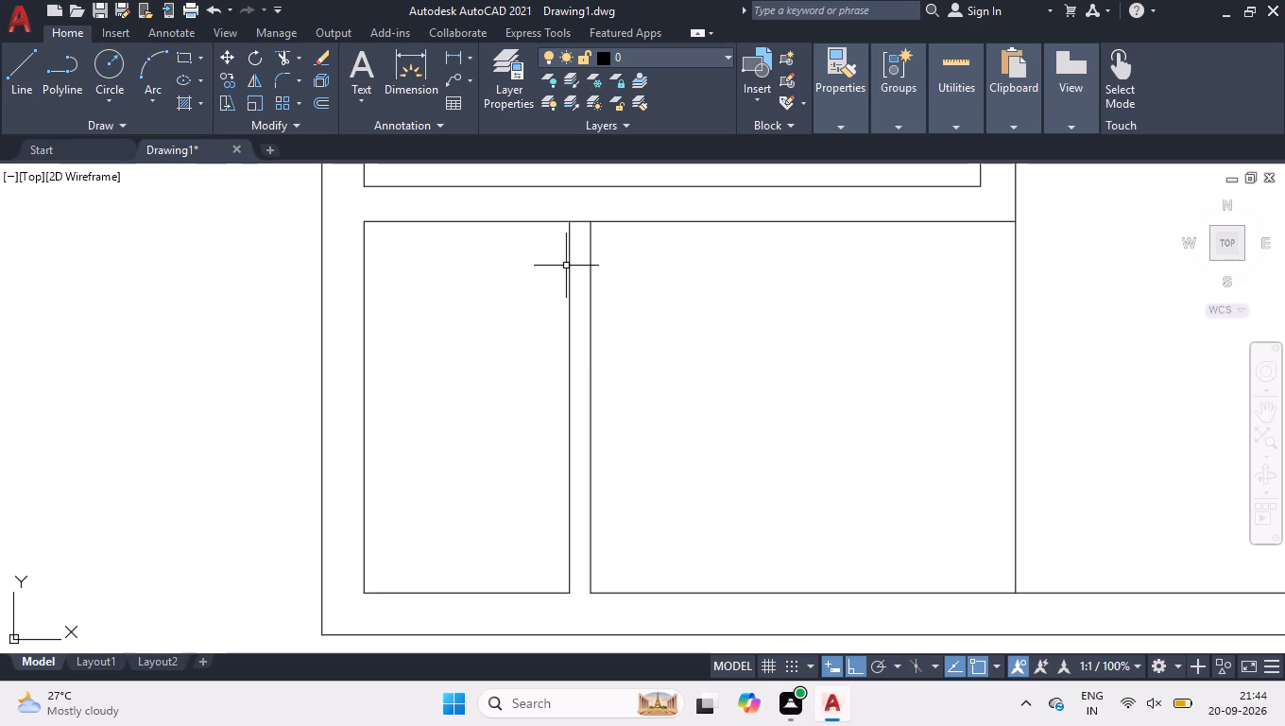
Draw a short line across the short vertical partition's thickness, along the lower line of the horizontal partition.
key("l")
key("Return")
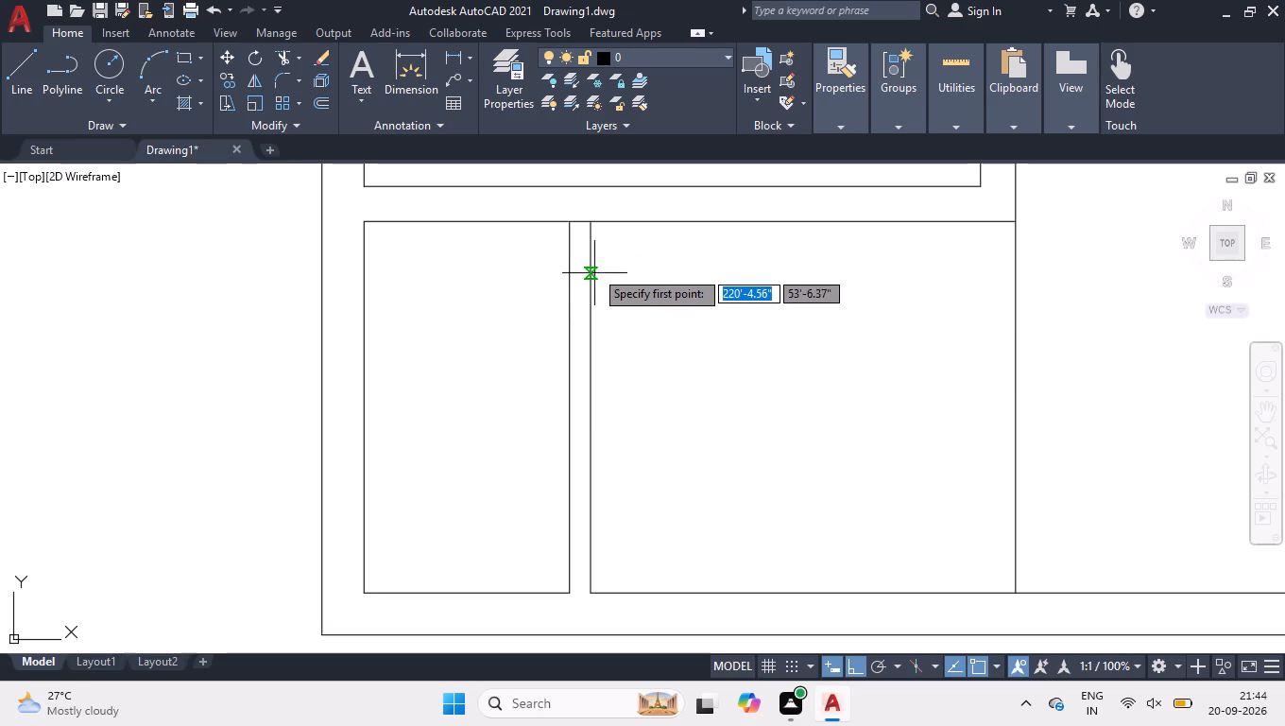
left_click(588, 224)
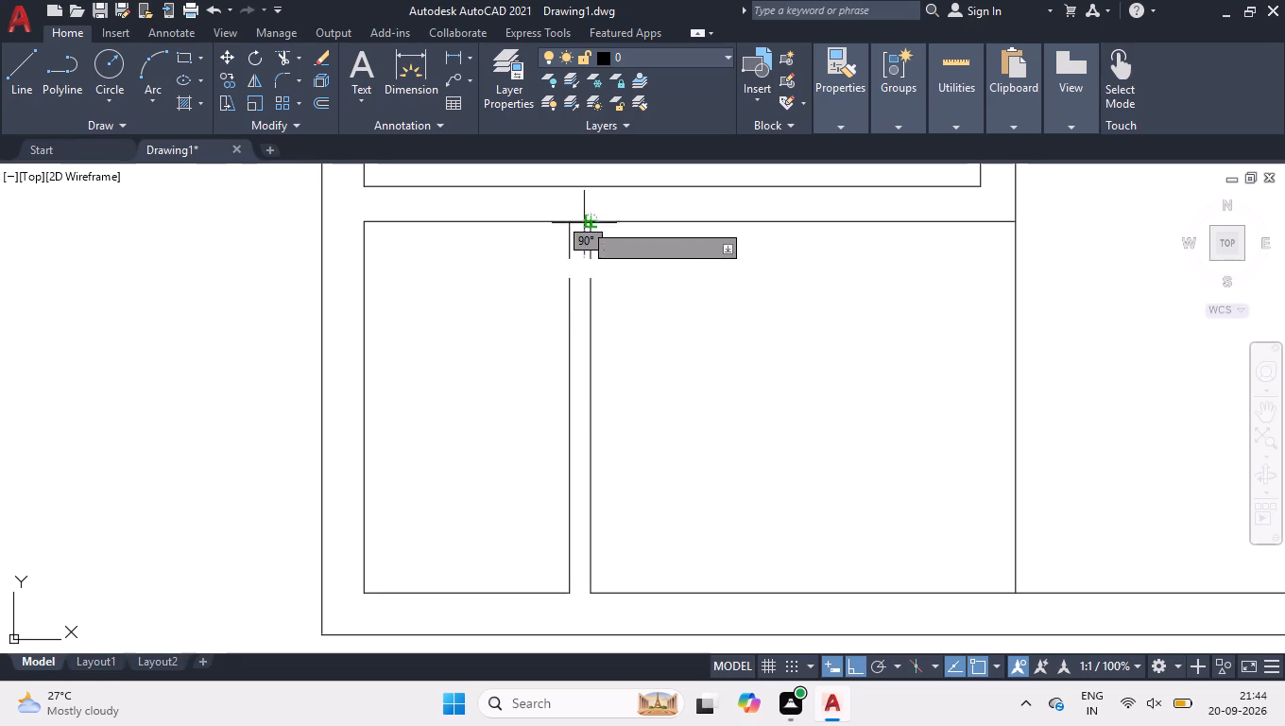
left_click(569, 221)
key("space")
Move the new short cross line 2'6" down the short vertical partition to mark the door jamb.
scroll(569, 221, "up", 3)
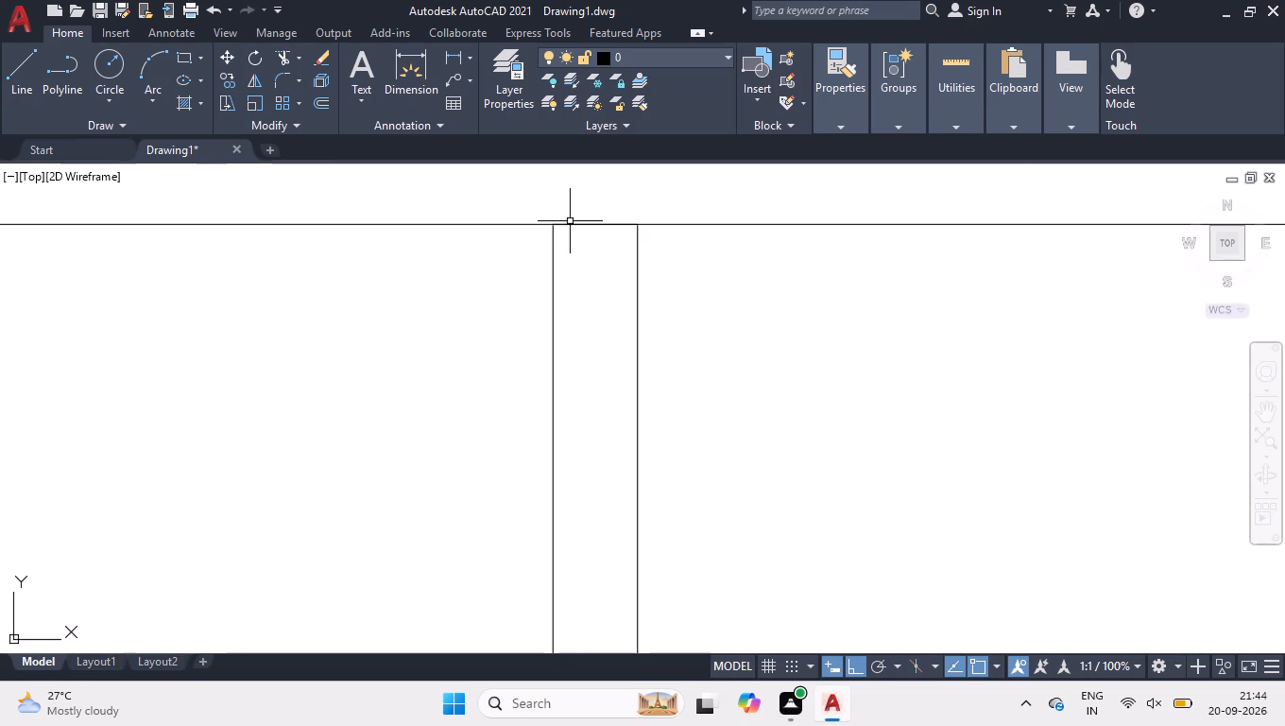
left_click(582, 225)
left_click(597, 223)
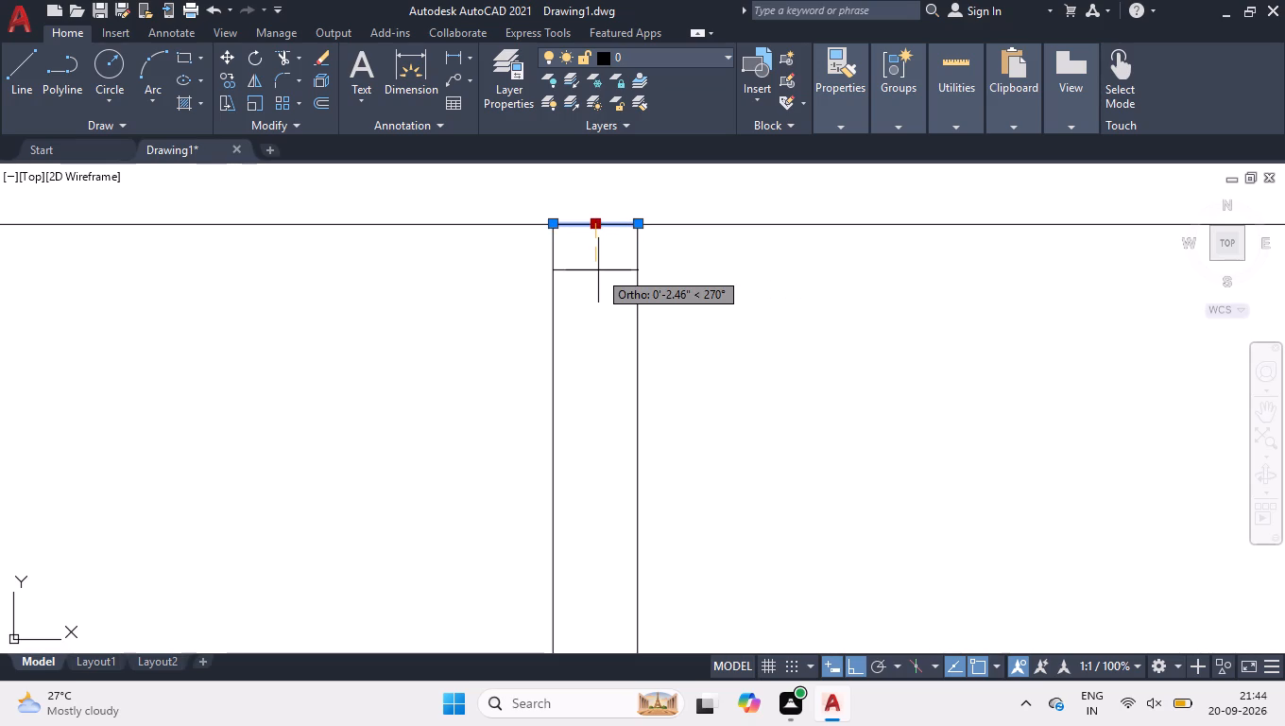
type("2'6")
key("Return")
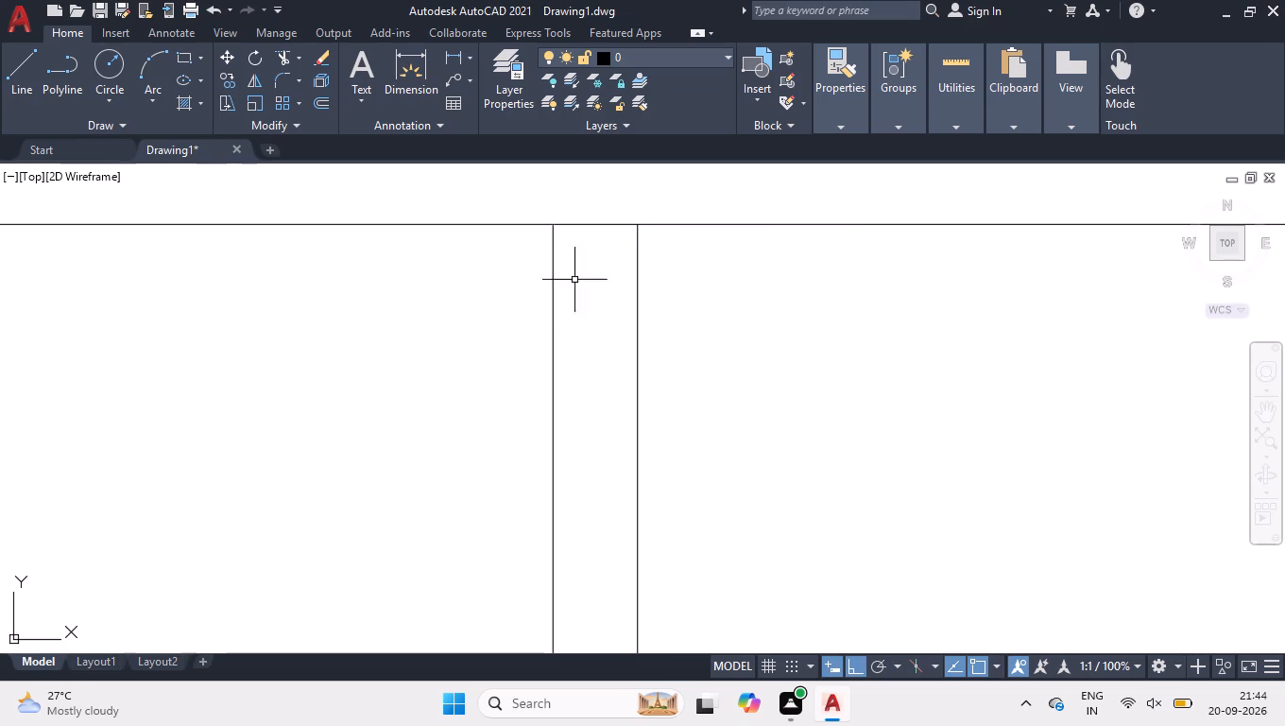
scroll(599, 249, "down", 3)
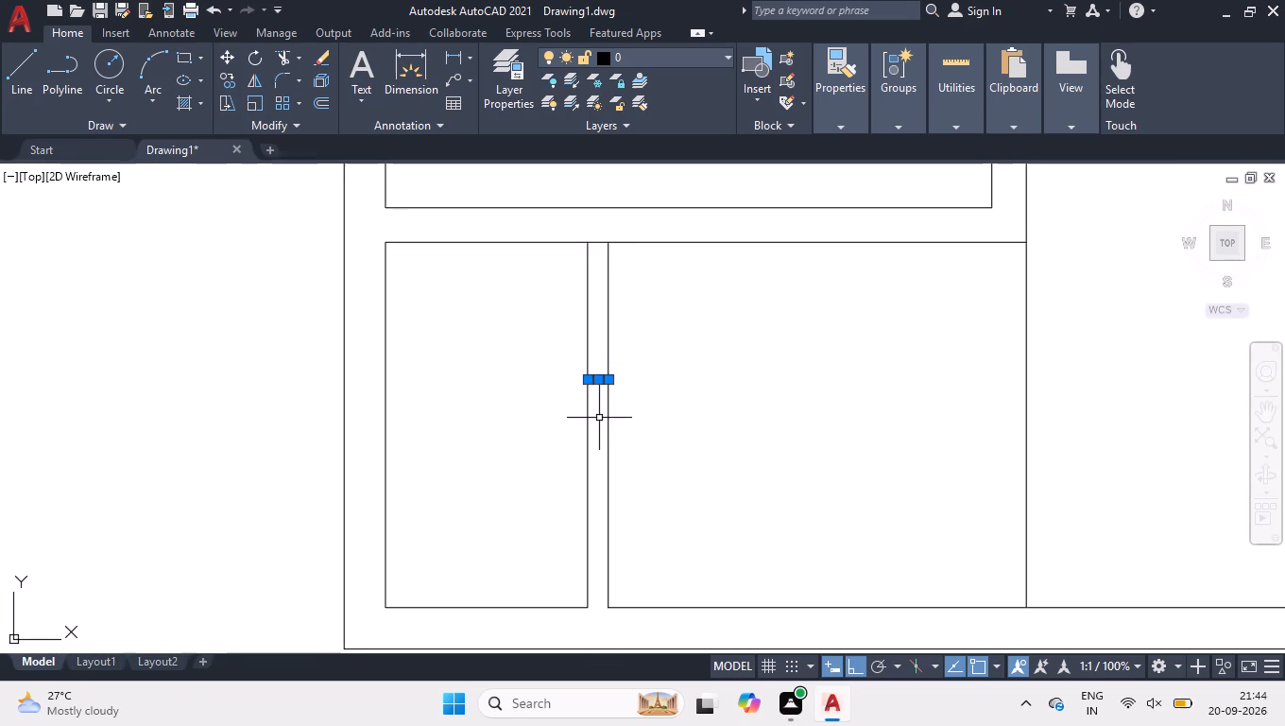
key("space")
key("space")
key("space")
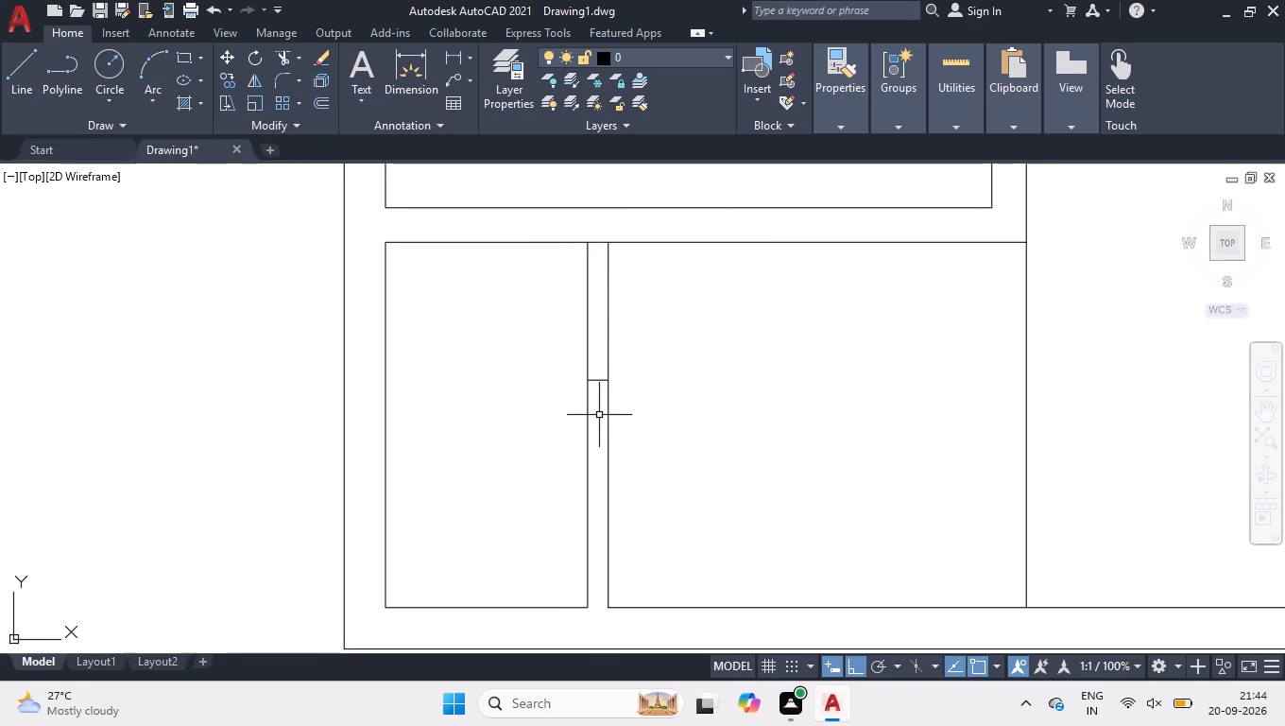
Trim the short partition's left line between the jamb line and the horizontal partition.
type("TR")
key("Return")
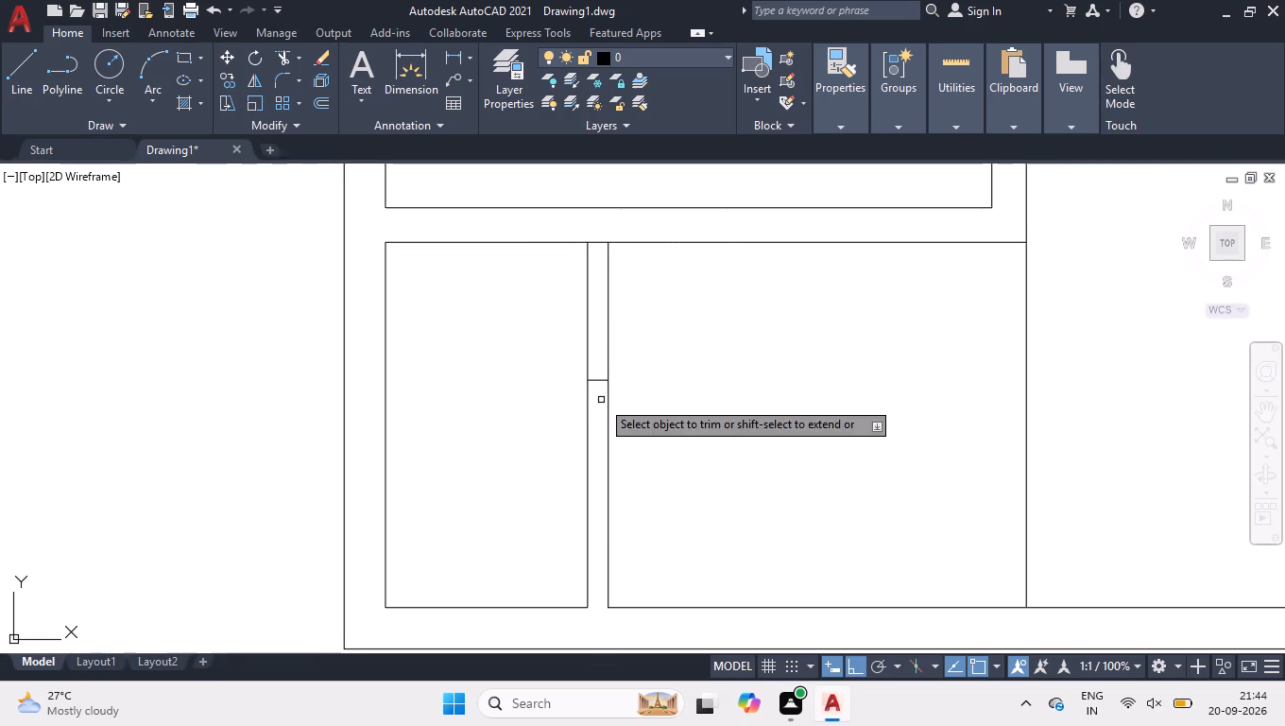
left_click(597, 343)
left_click(517, 343)
key("space")
scroll(568, 416, "down", 2)
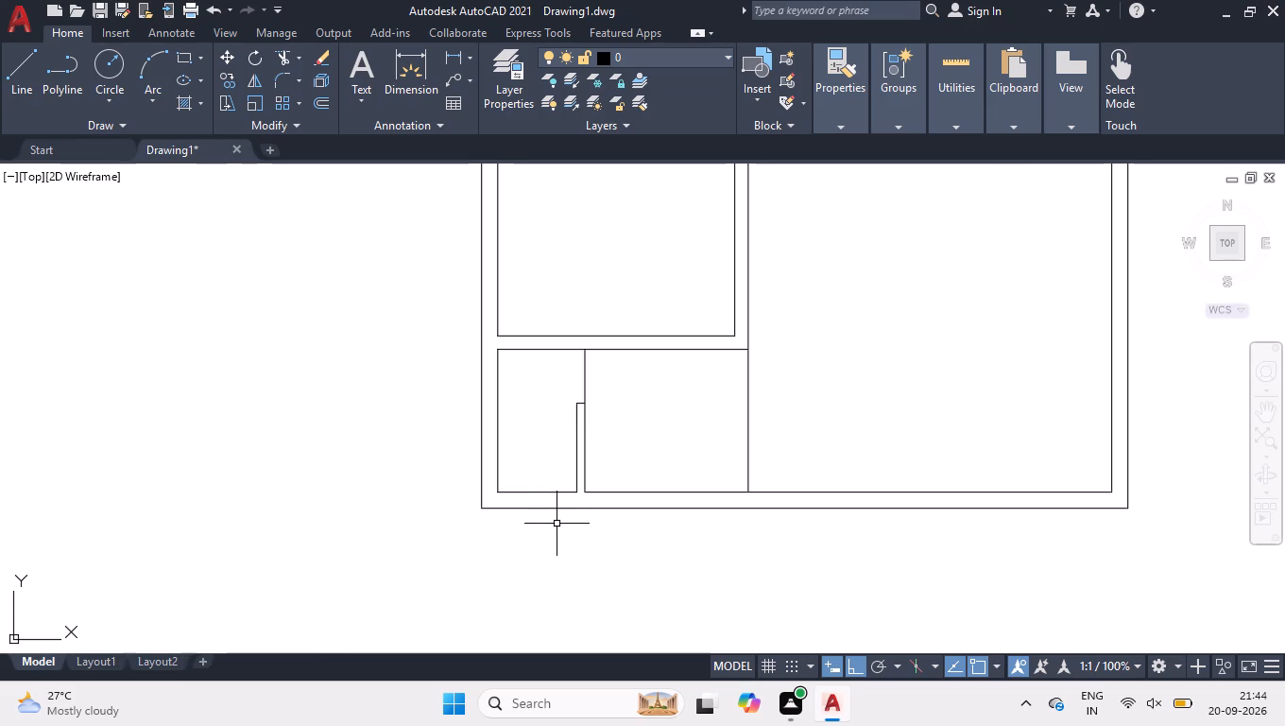
Copy the short partition's right line as a 10-item array, fitted up to the vertical line closing the lower left space, for stair treads.
left_click(797, 424)
left_click(780, 427)
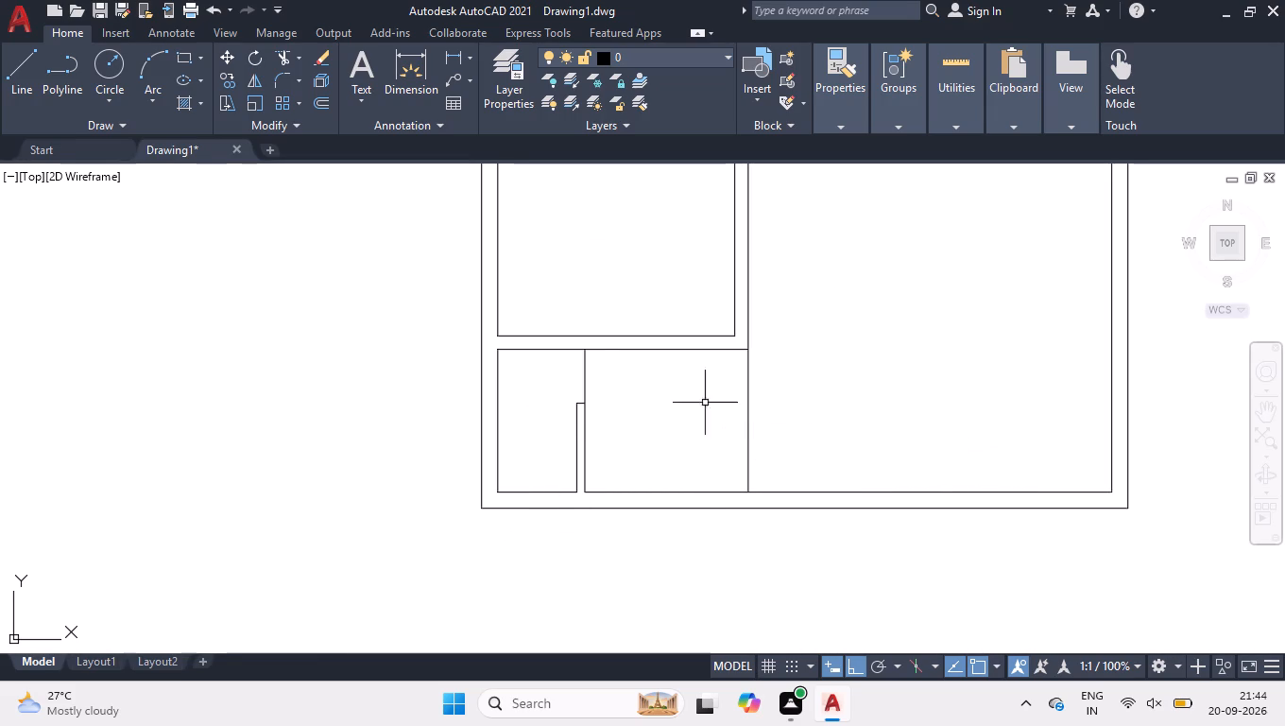
left_click(580, 377)
left_click(586, 374)
left_click(586, 374)
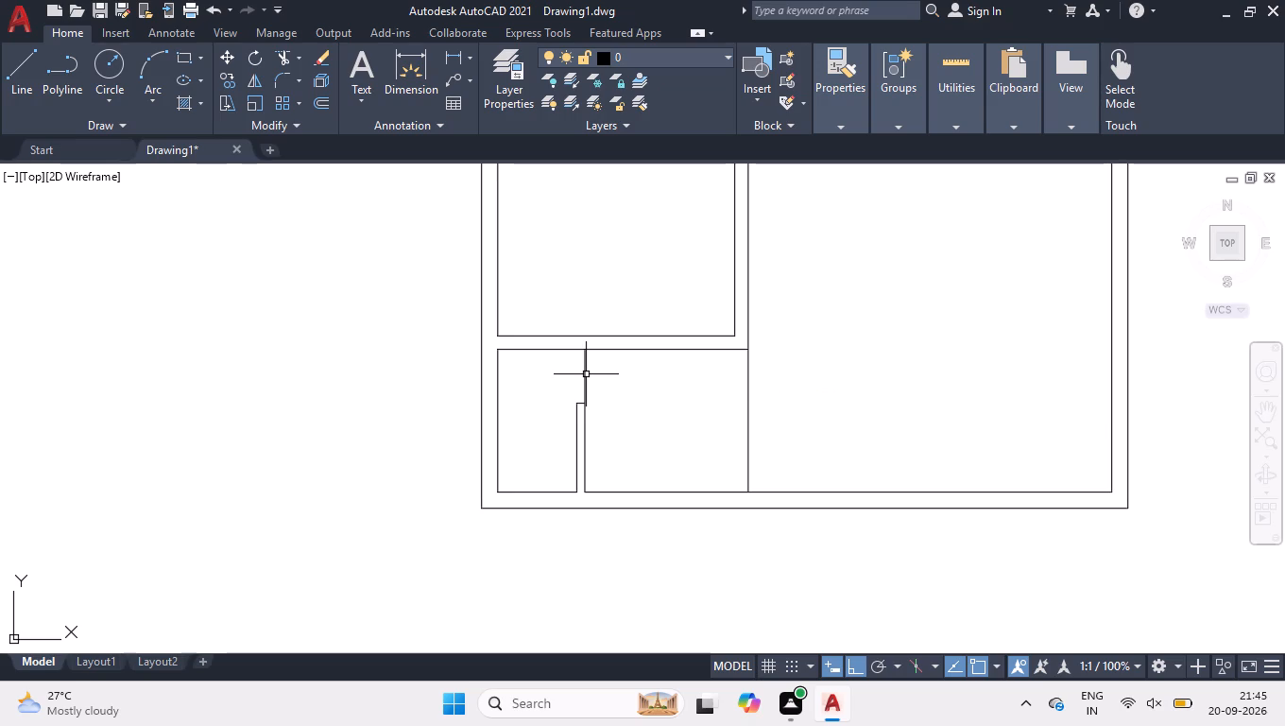
left_click(587, 372)
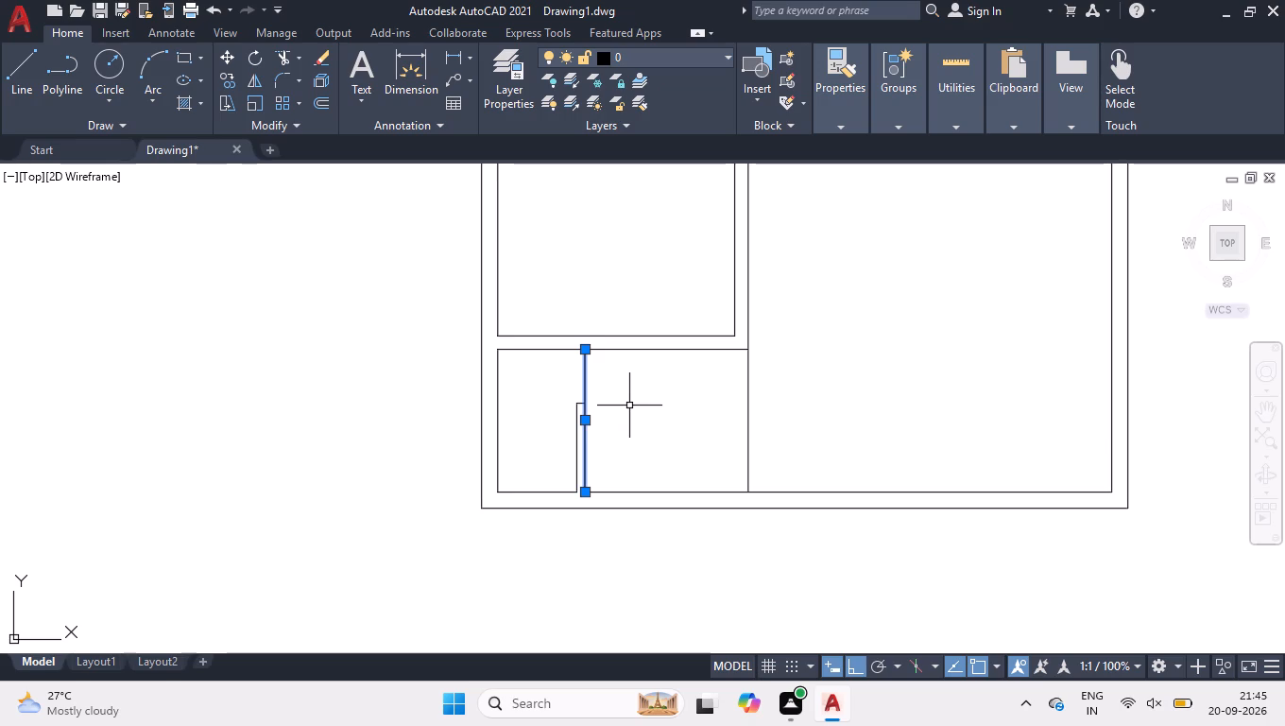
key("c")
type("OP")
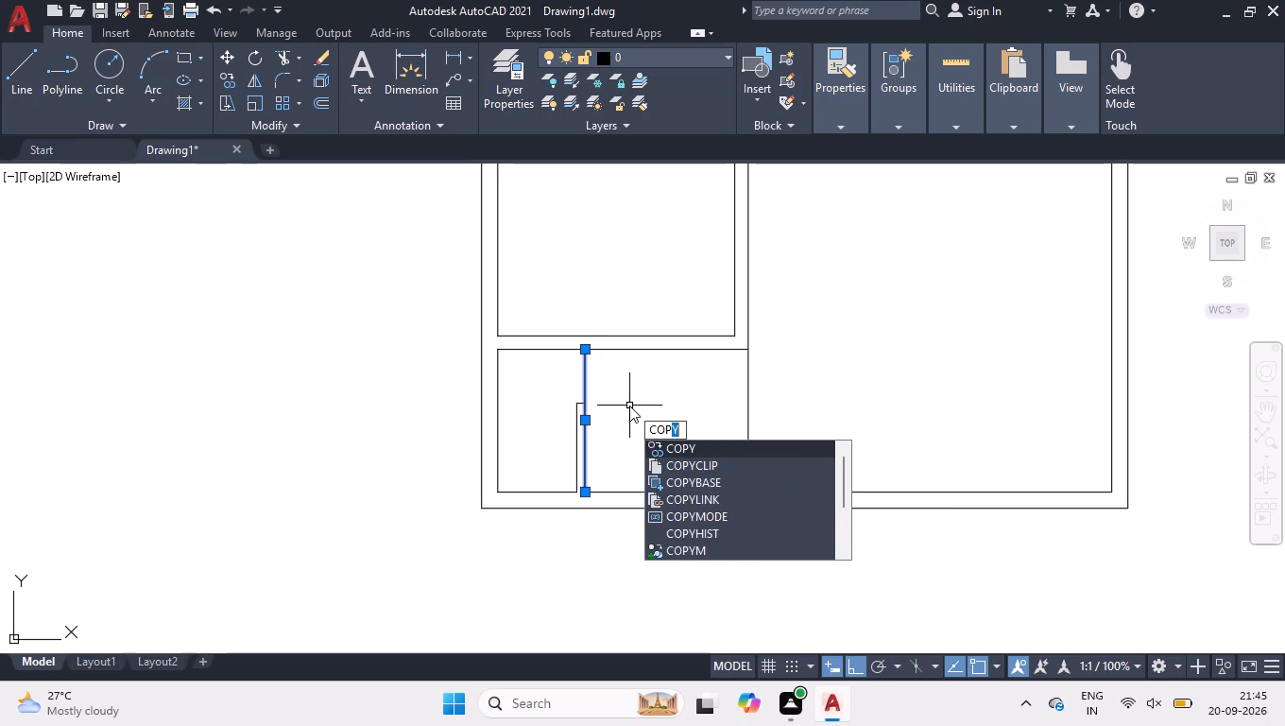
key("Return")
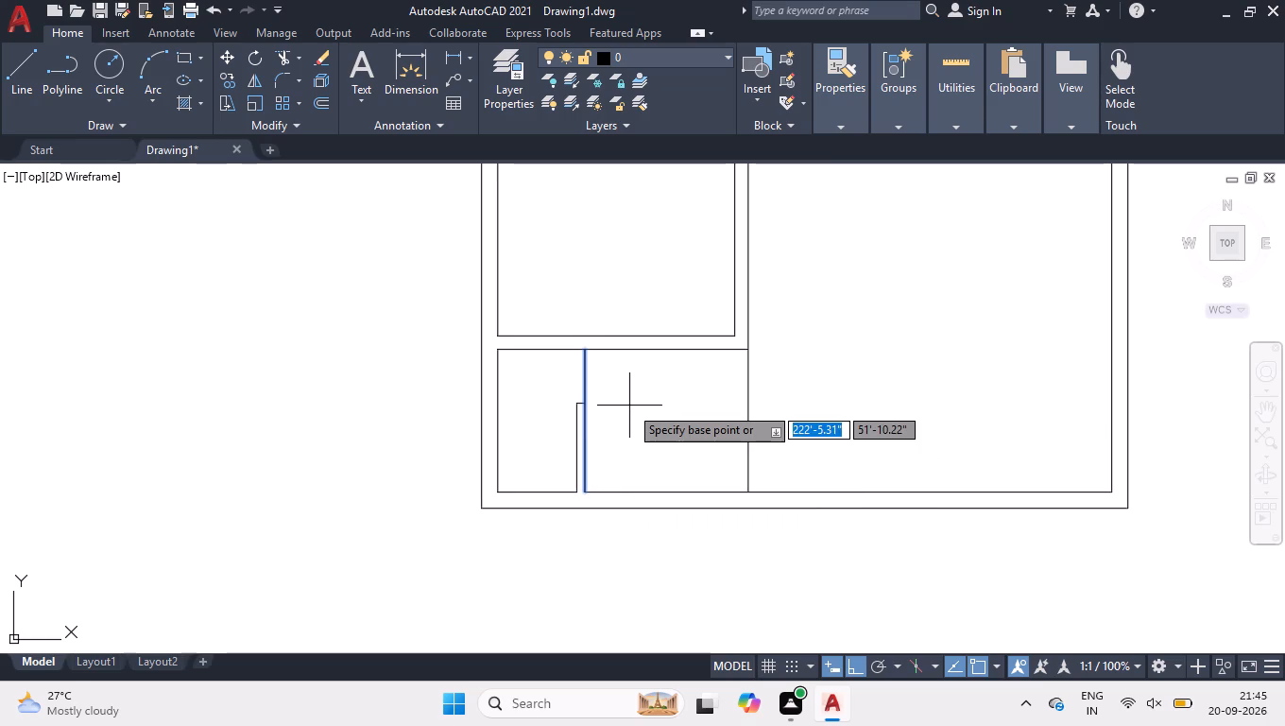
left_click(591, 496)
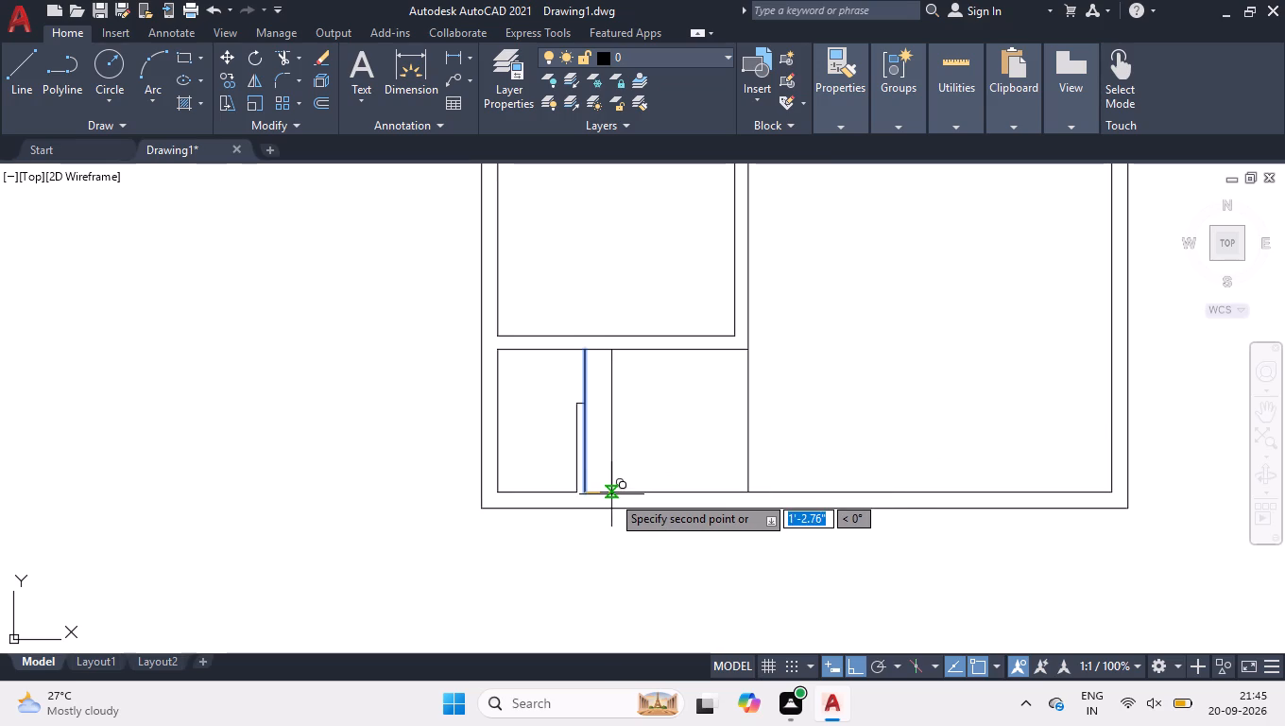
type("AR")
key("Return")
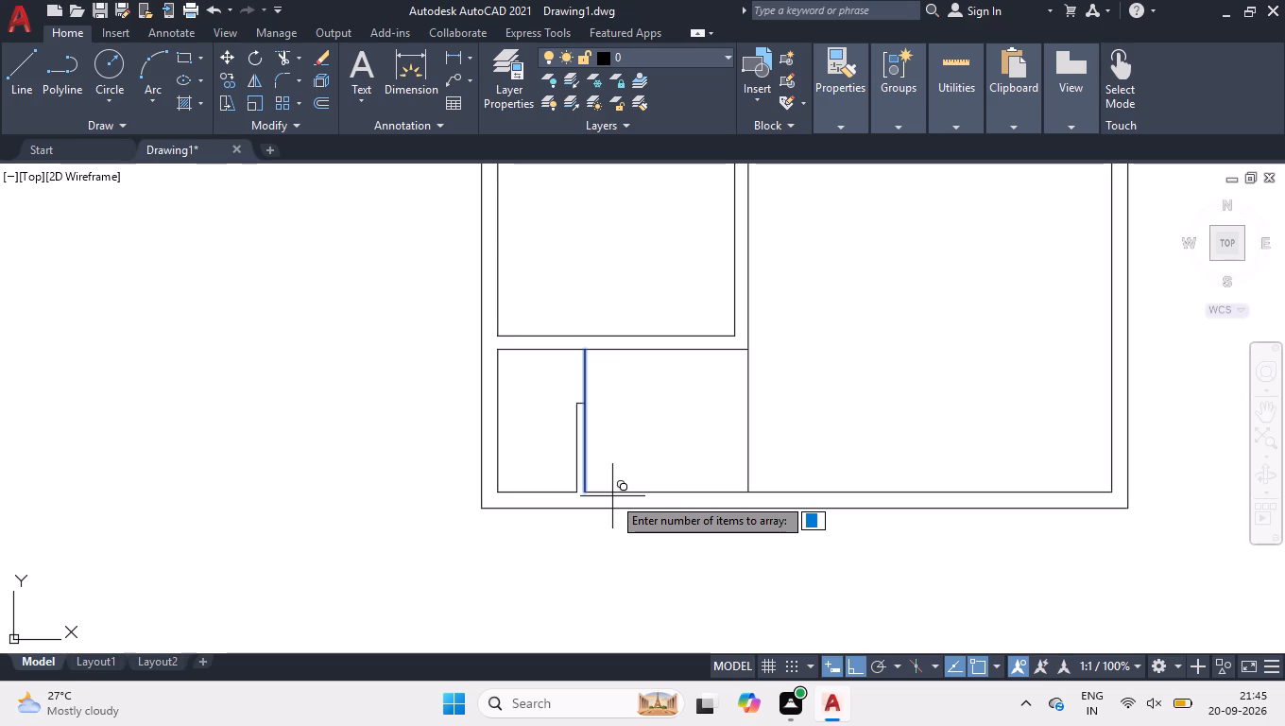
key("1")
key("0")
key("Return")
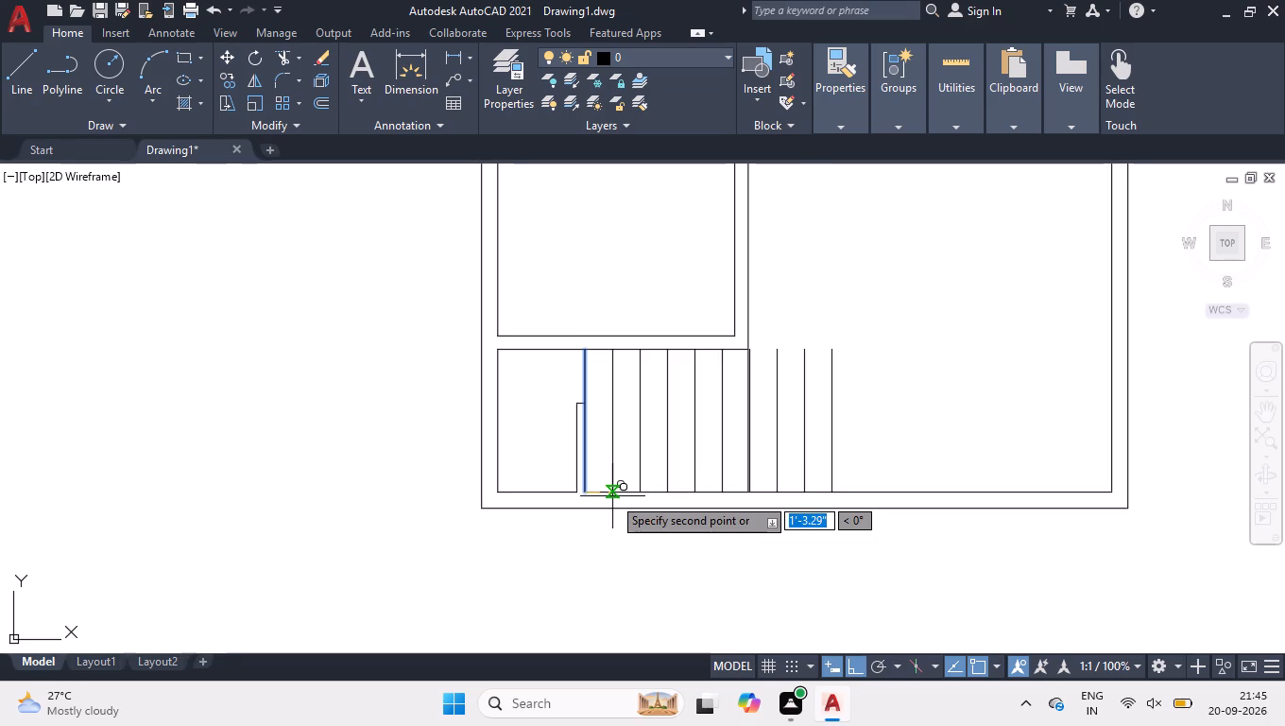
key("f")
key("Return")
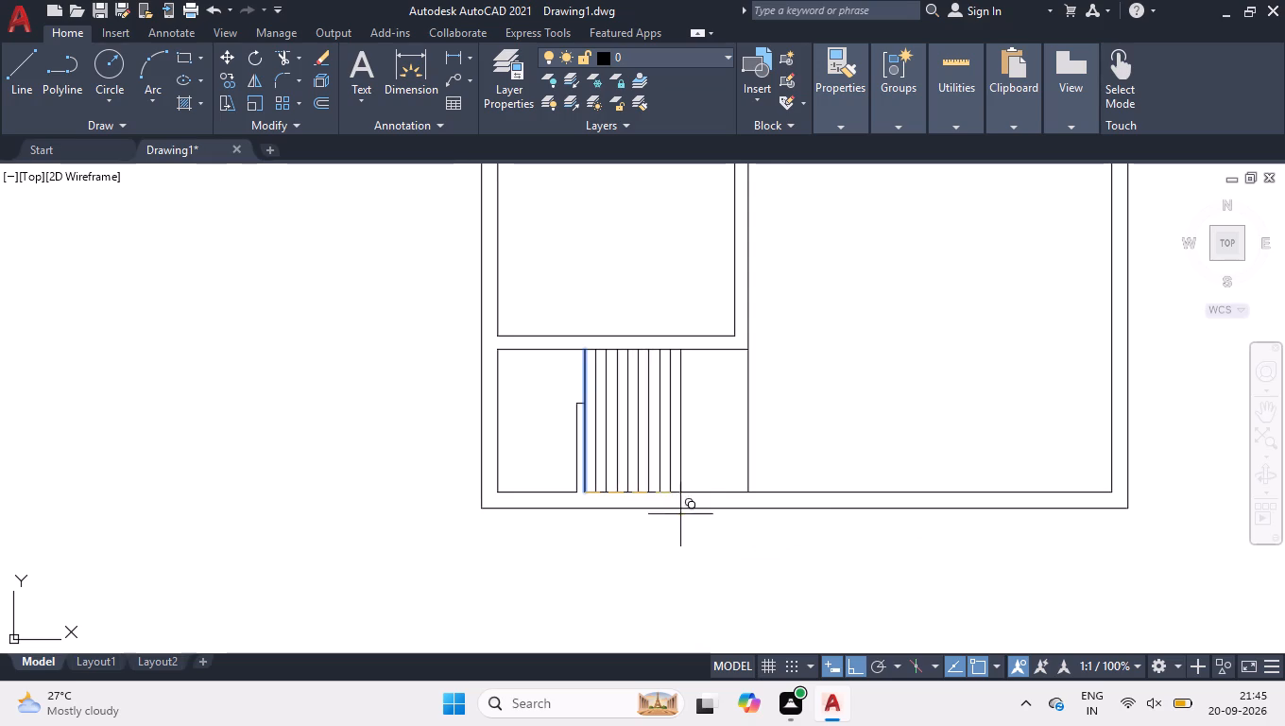
left_click(744, 492)
key("space")
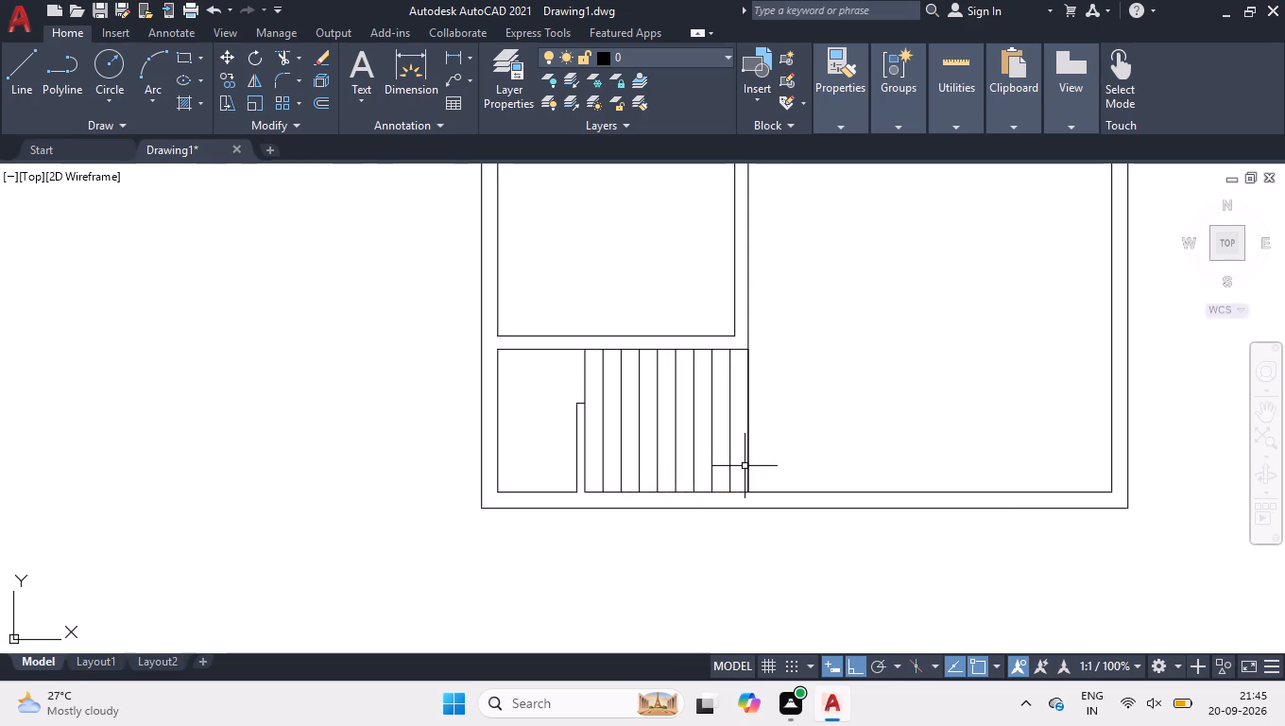
Erase the last arrayed line that overlaps the vertical line closing the stair area.
left_click(748, 457)
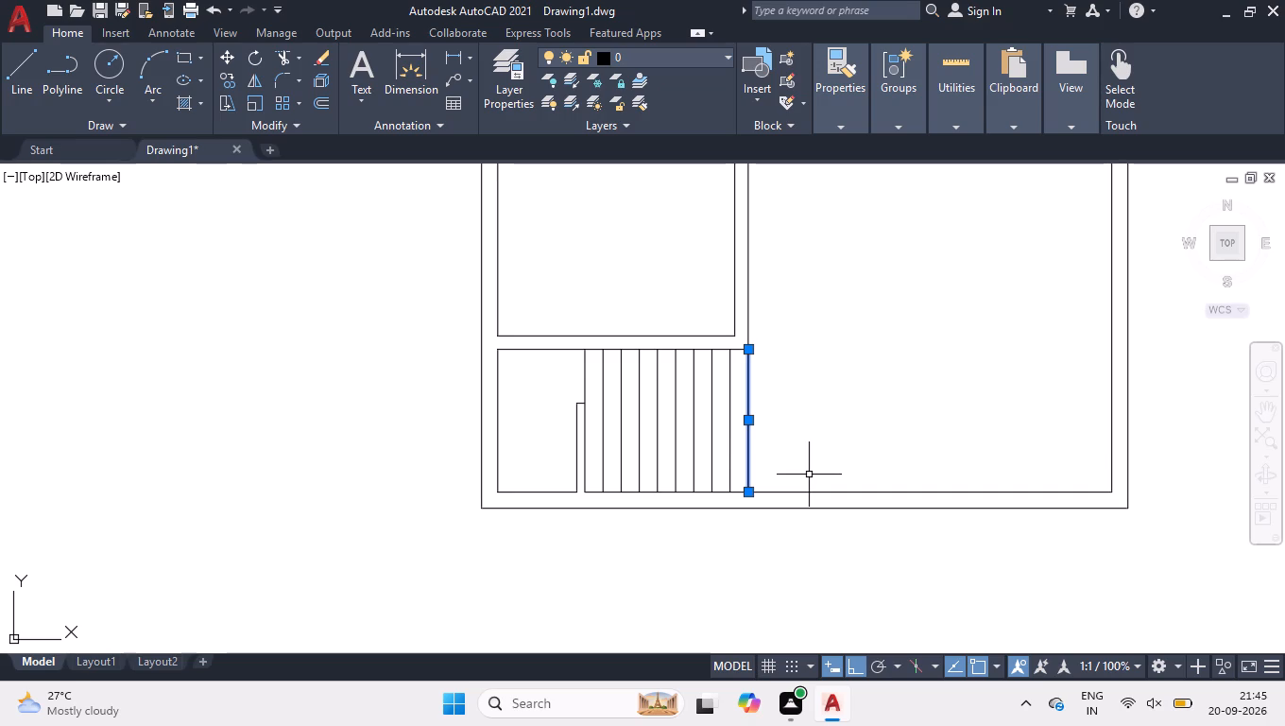
key("Delete")
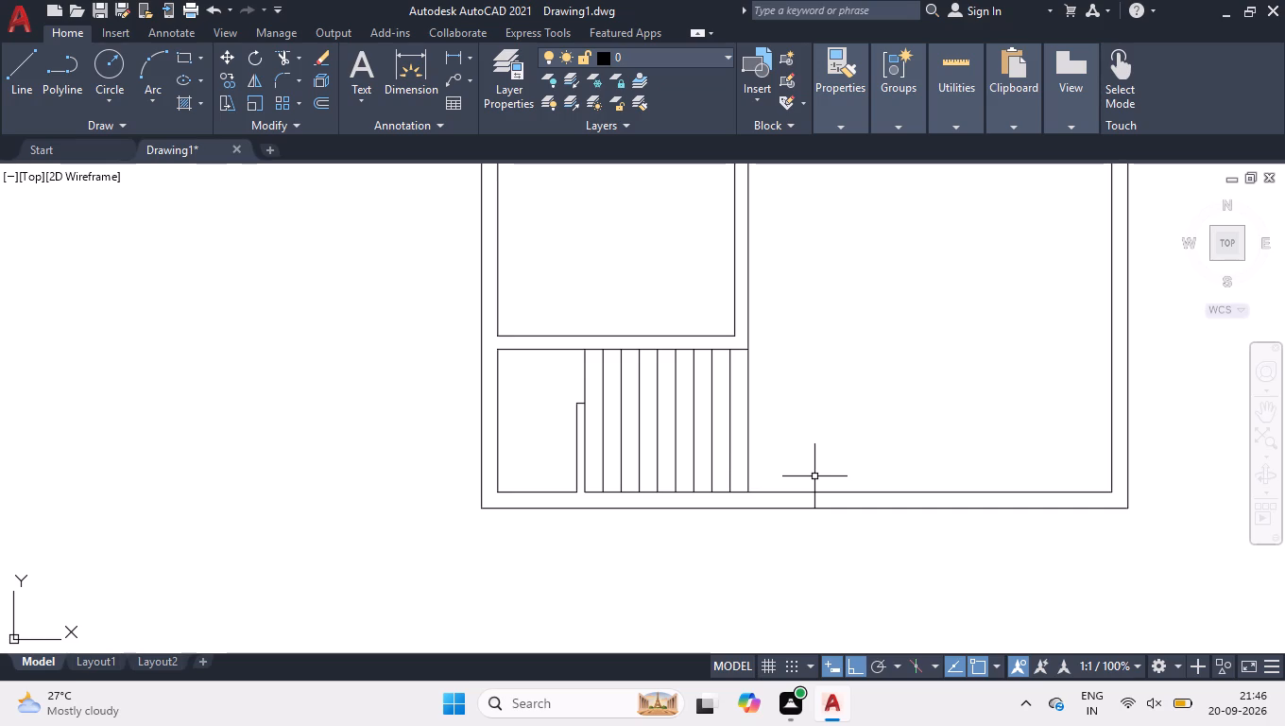
Draw a horizontal line across the stair treads from the last tread's midpoint to the short partition's right line.
key("l")
key("Return")
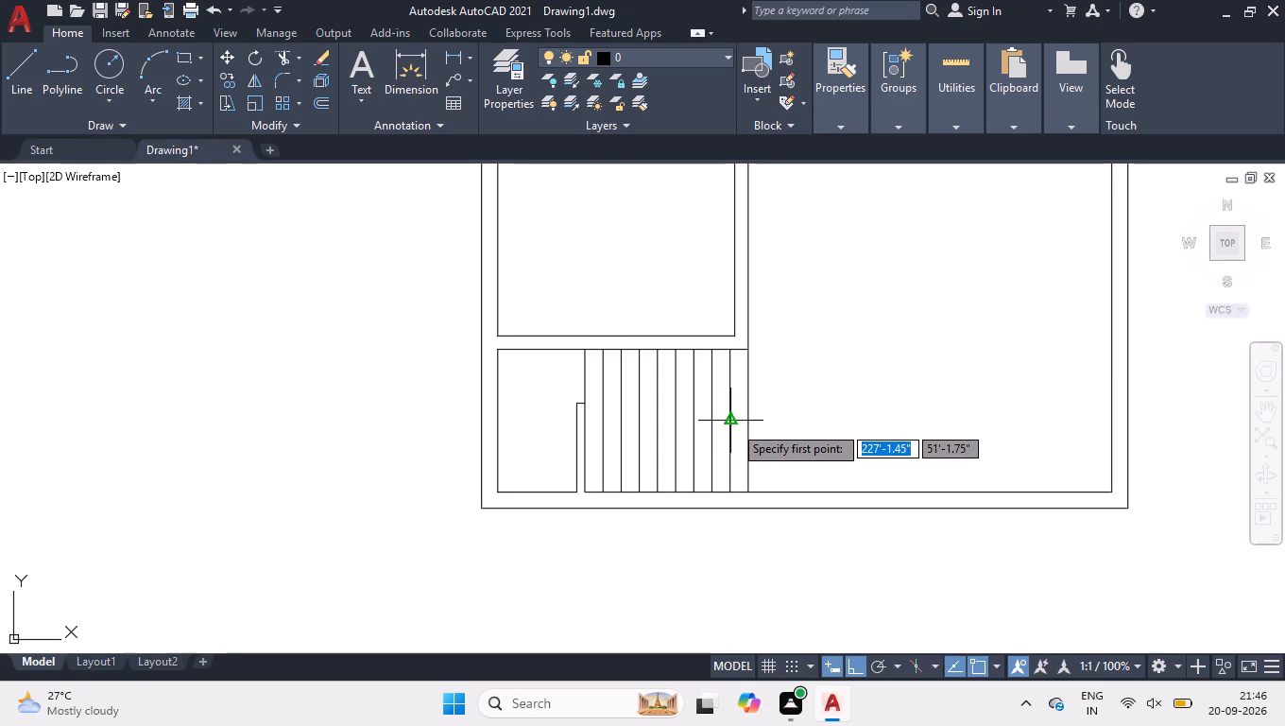
scroll(745, 419, "up", 2)
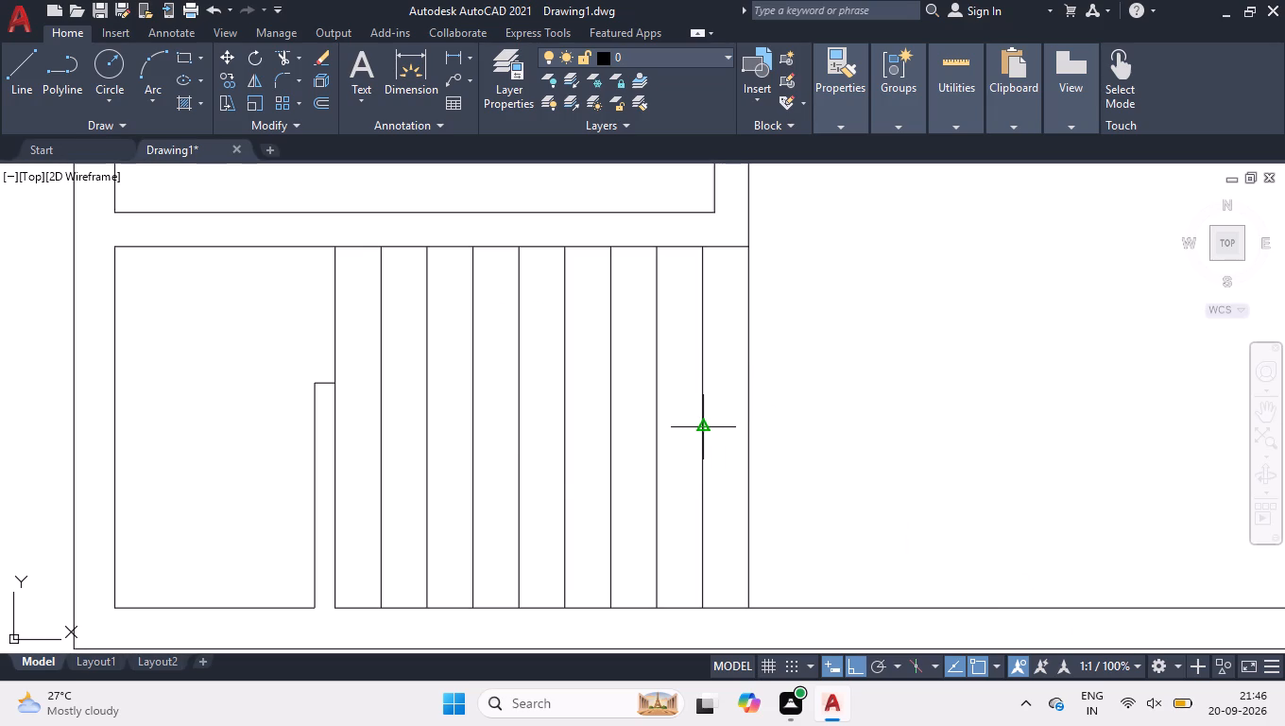
left_click(706, 423)
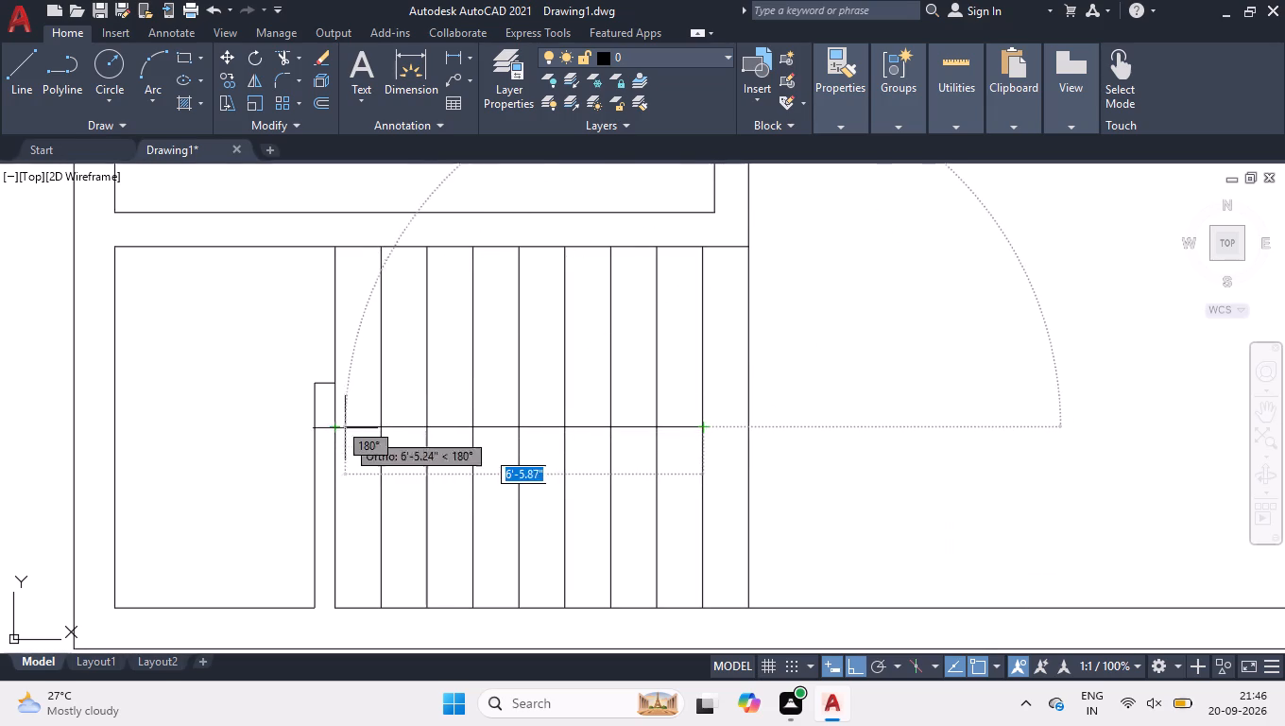
left_click(334, 425)
key("space")
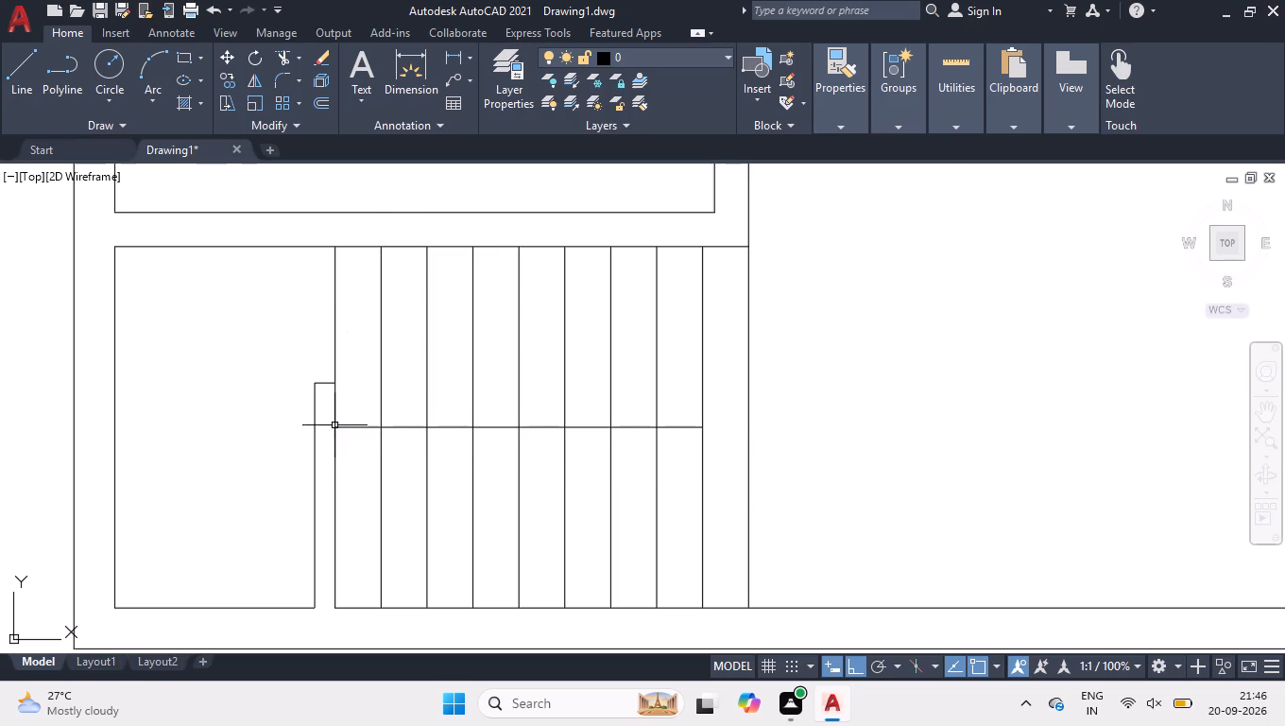
Stretch the horizontal stair line's right end to the vertical line closing the stair area.
left_click(645, 428)
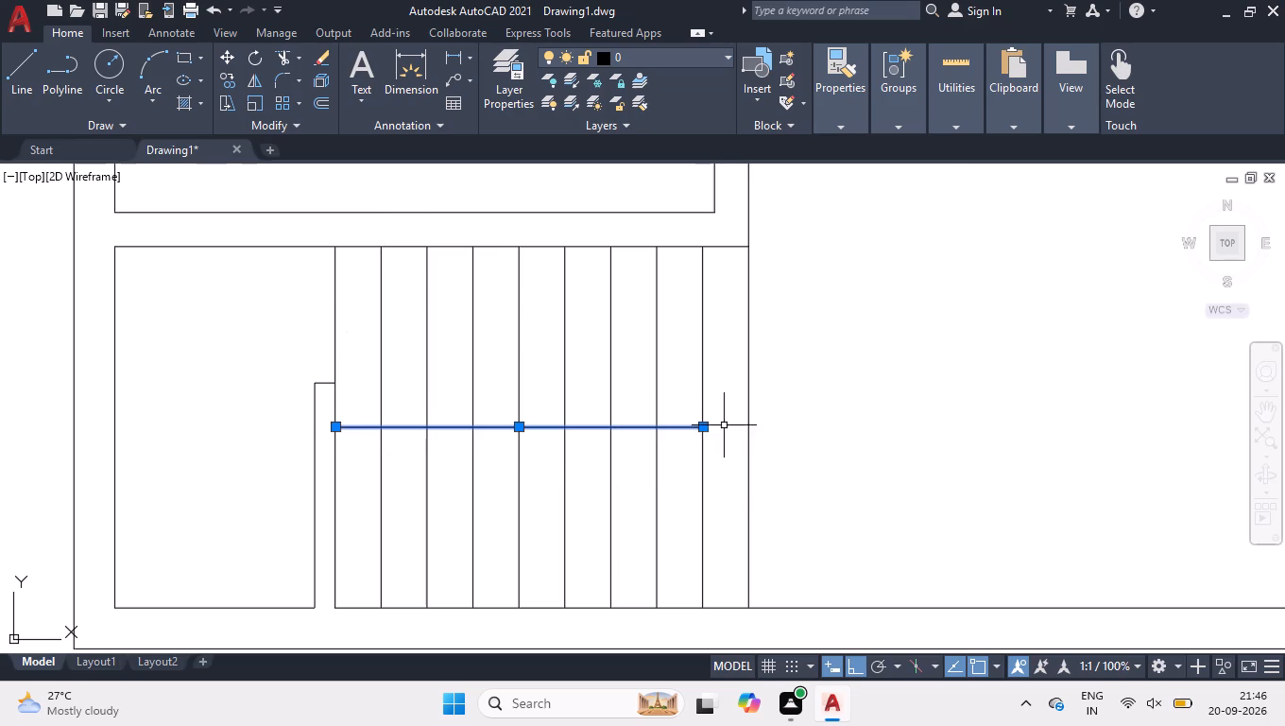
left_click(701, 429)
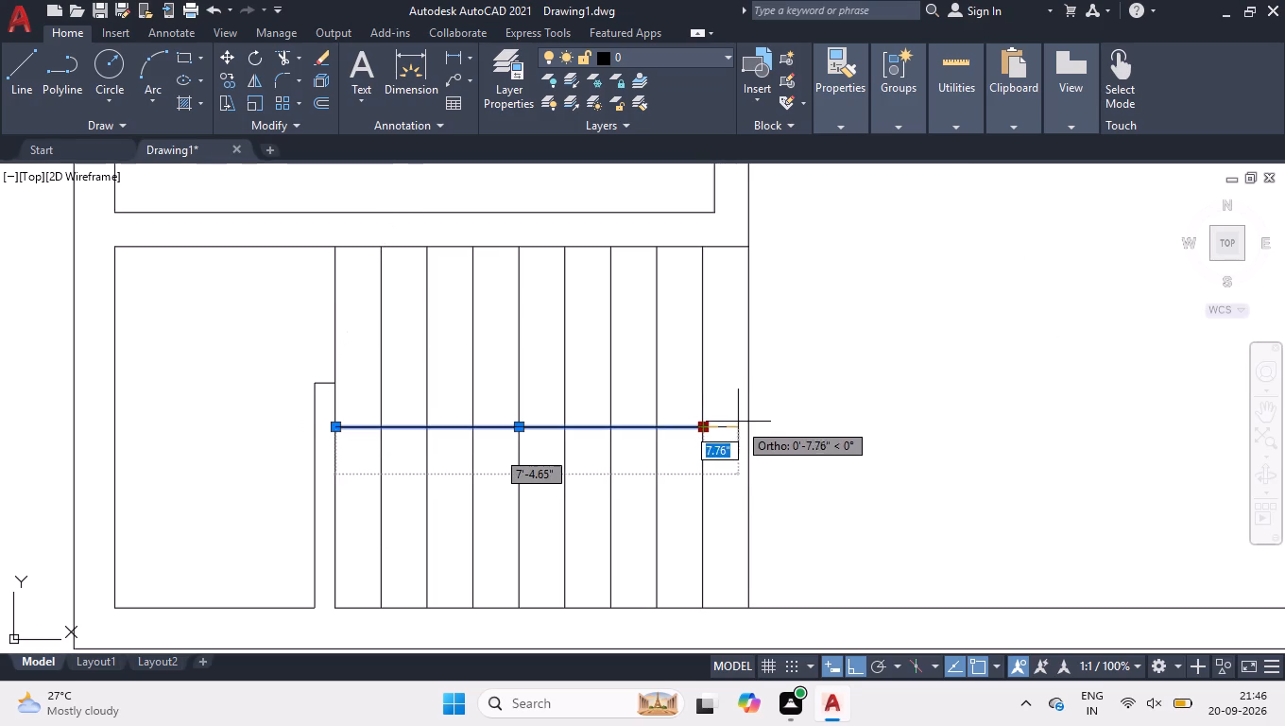
left_click(747, 424)
right_click(795, 419)
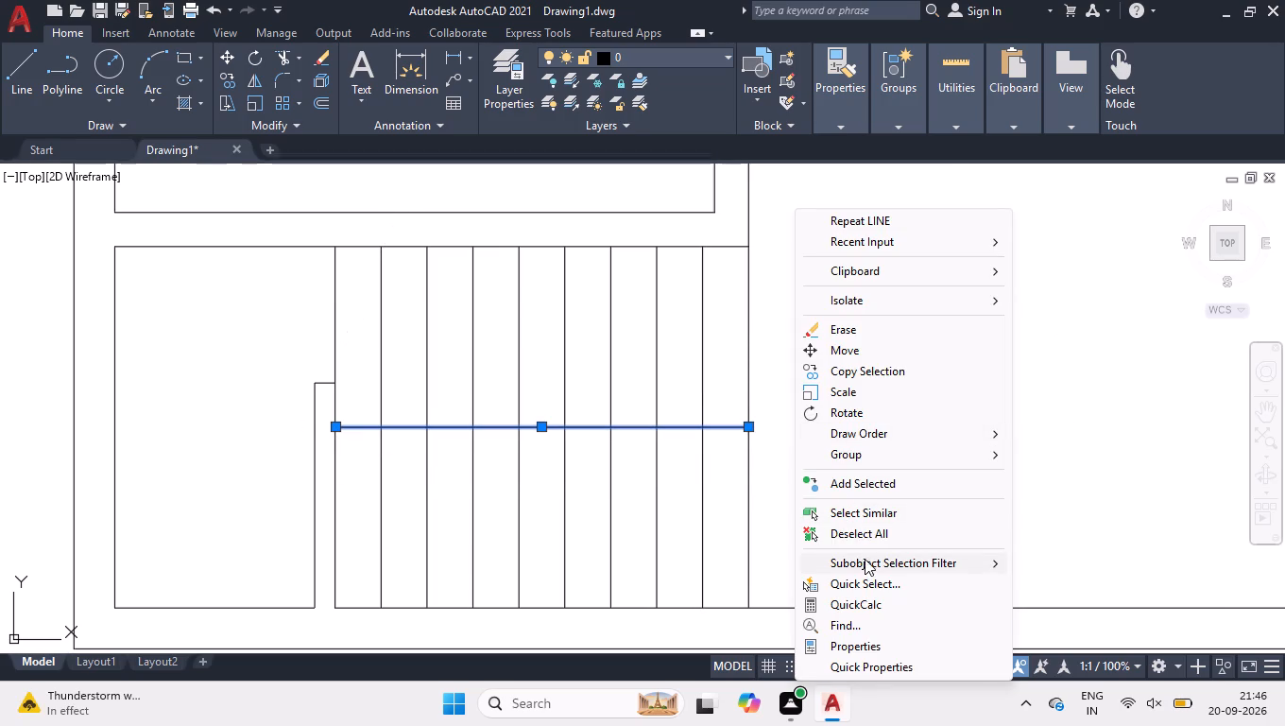
left_click(861, 532)
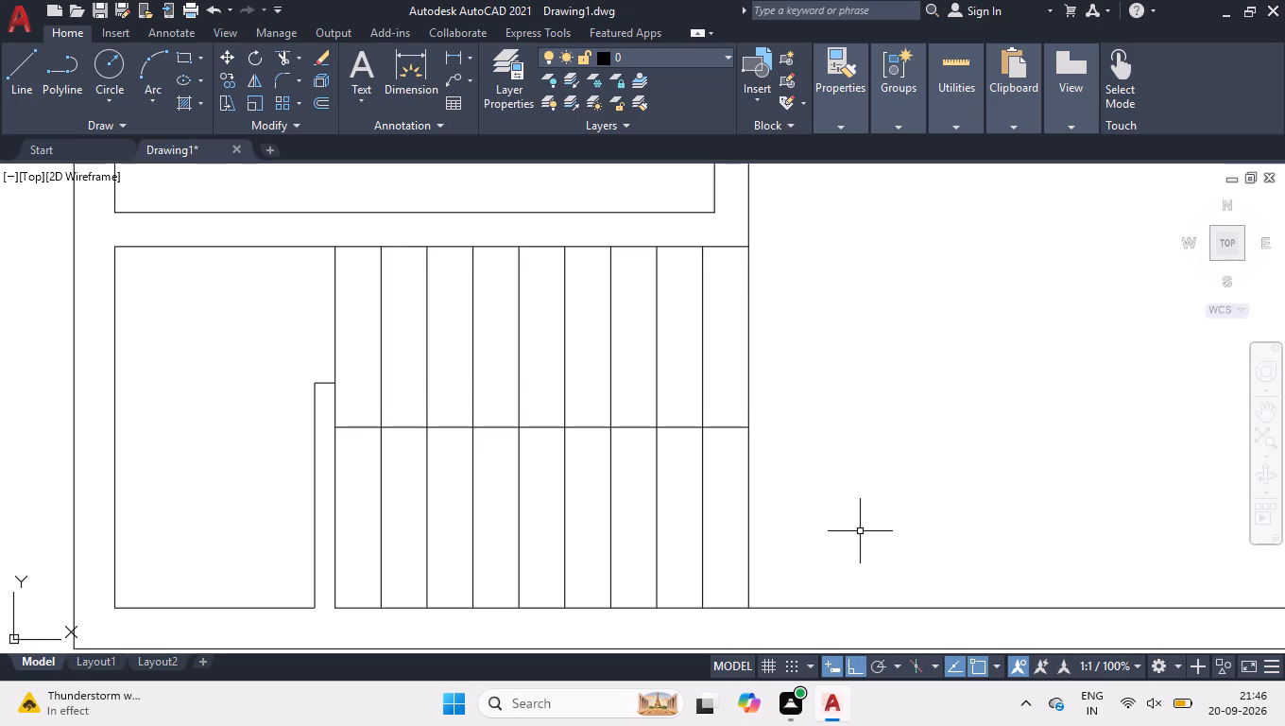
Offset the horizontal stair line by 1.5 inches to both sides.
type("OFF")
key("Return")
type("1.5")
key("Return")
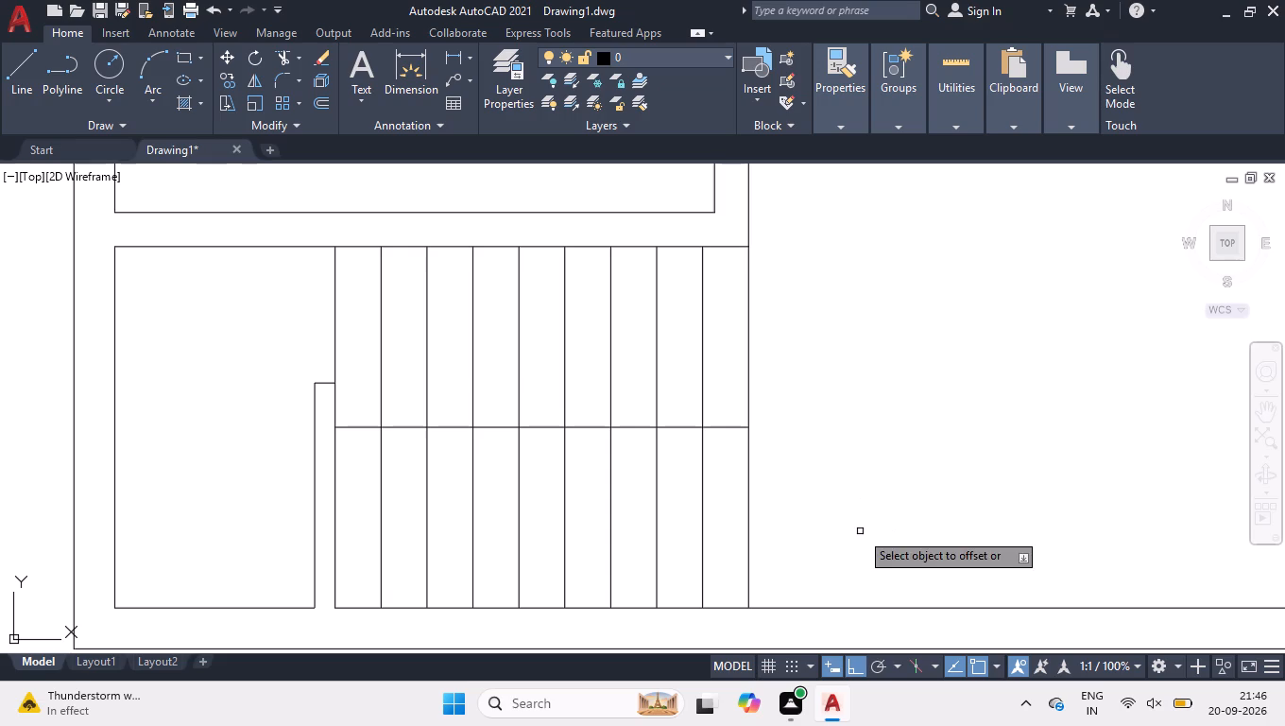
left_click(628, 429)
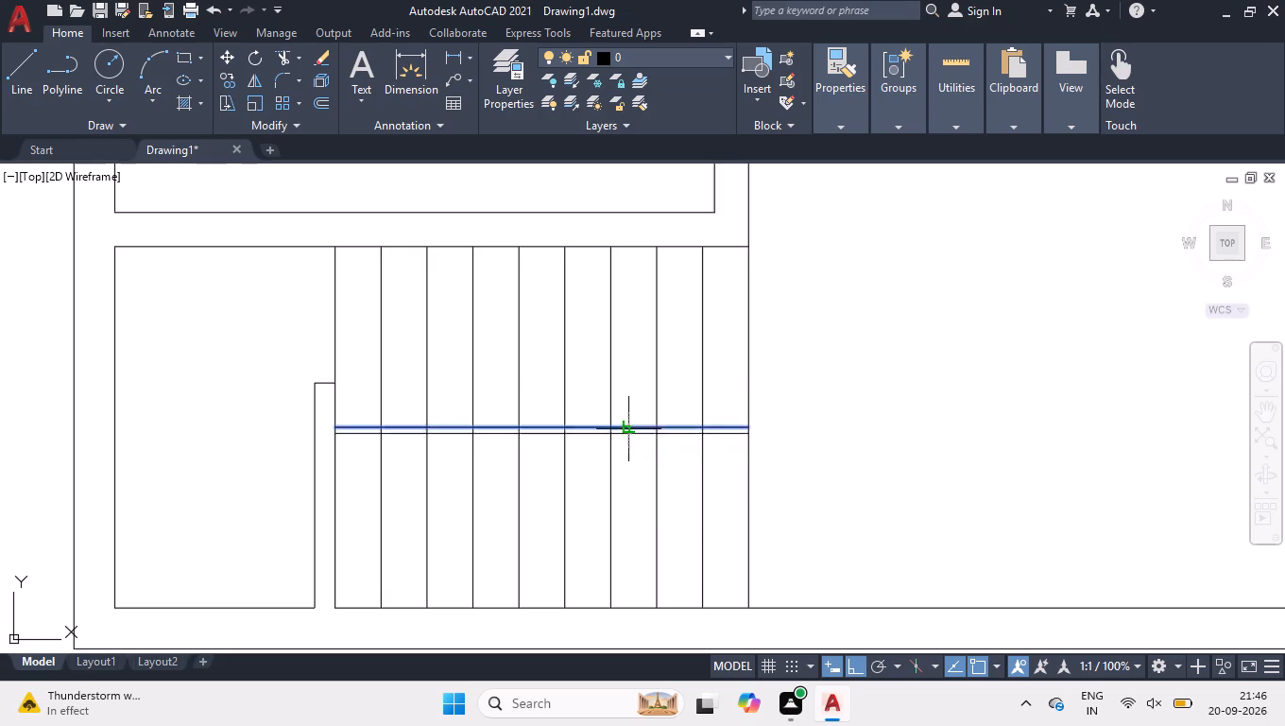
left_click(624, 408)
left_click(622, 426)
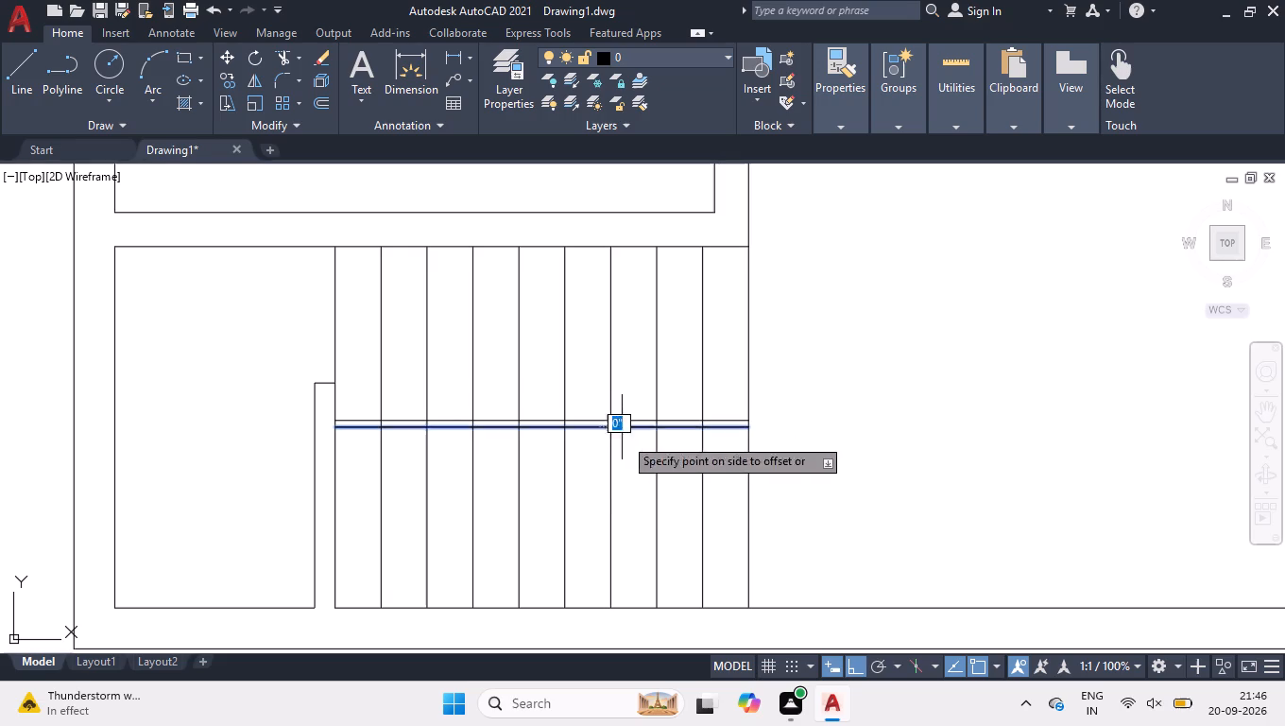
left_click(630, 499)
key("space")
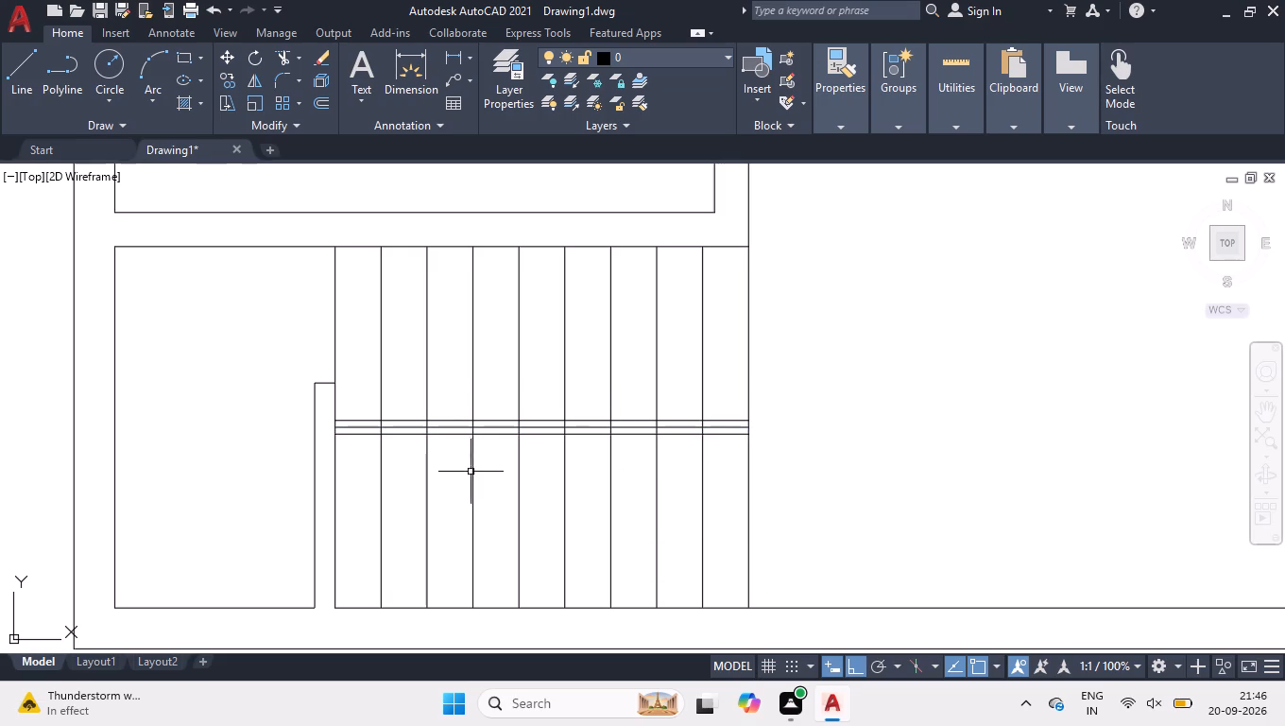
Erase the original middle line between the two offset lines.
left_click(504, 425)
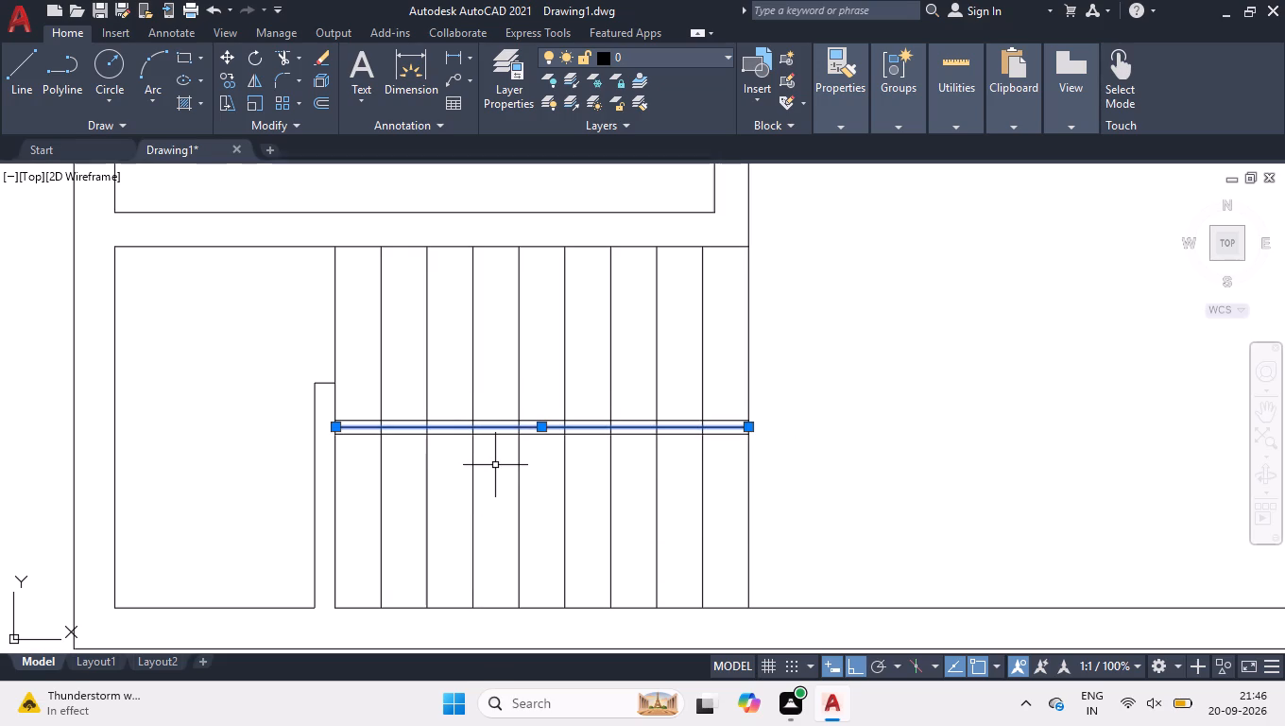
key("Delete")
Trim the stair treads and closing vertical line between the two offset lines to separate the stair flights.
type("TR")
key("Return")
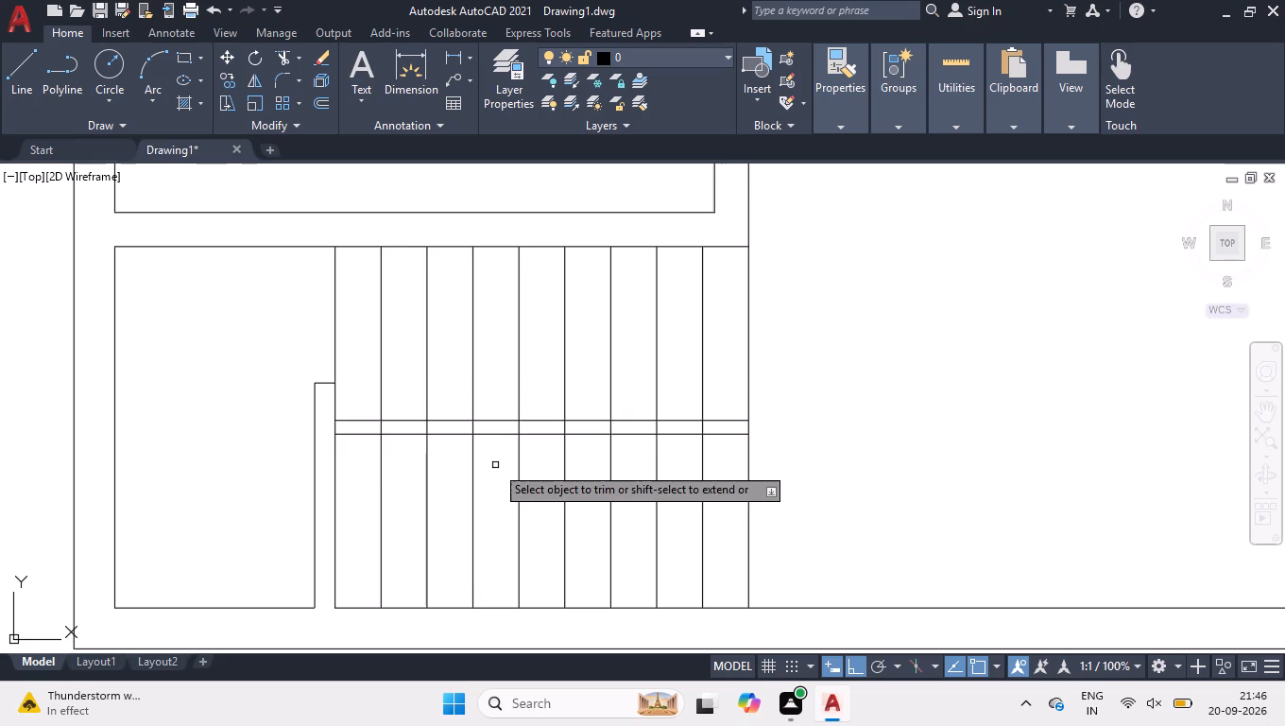
scroll(592, 413, "up", 2)
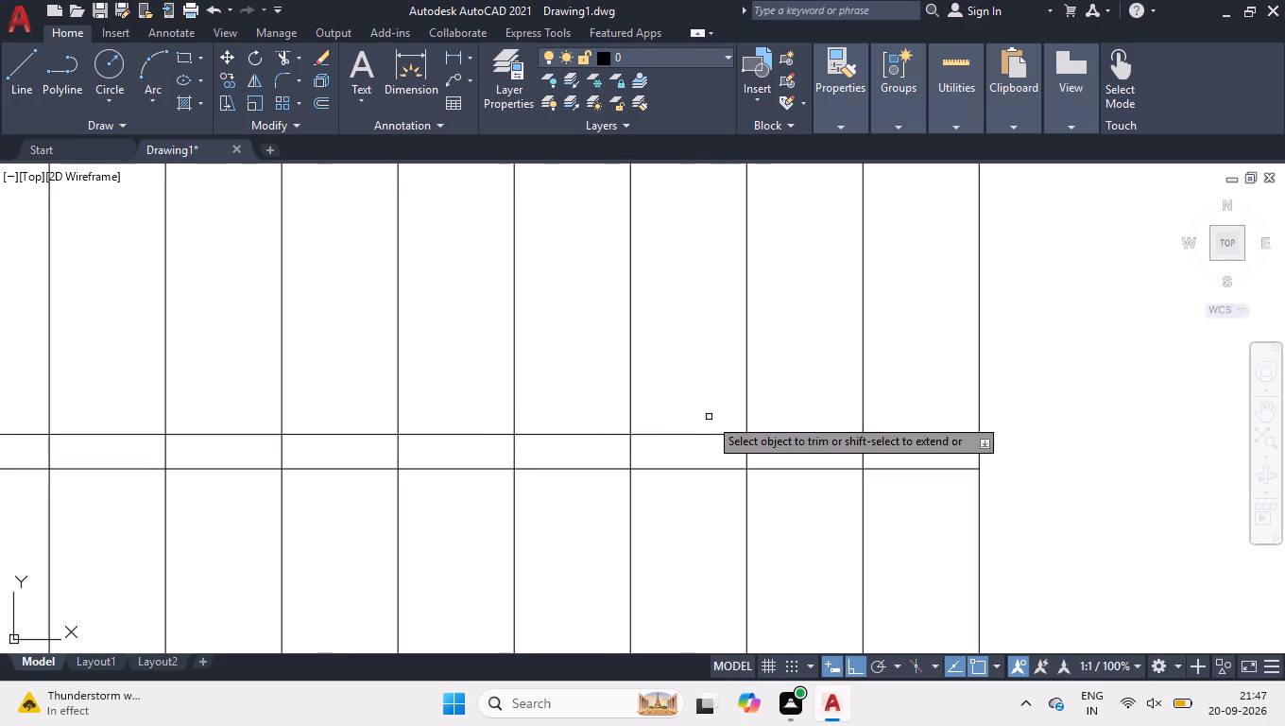
left_click(998, 442)
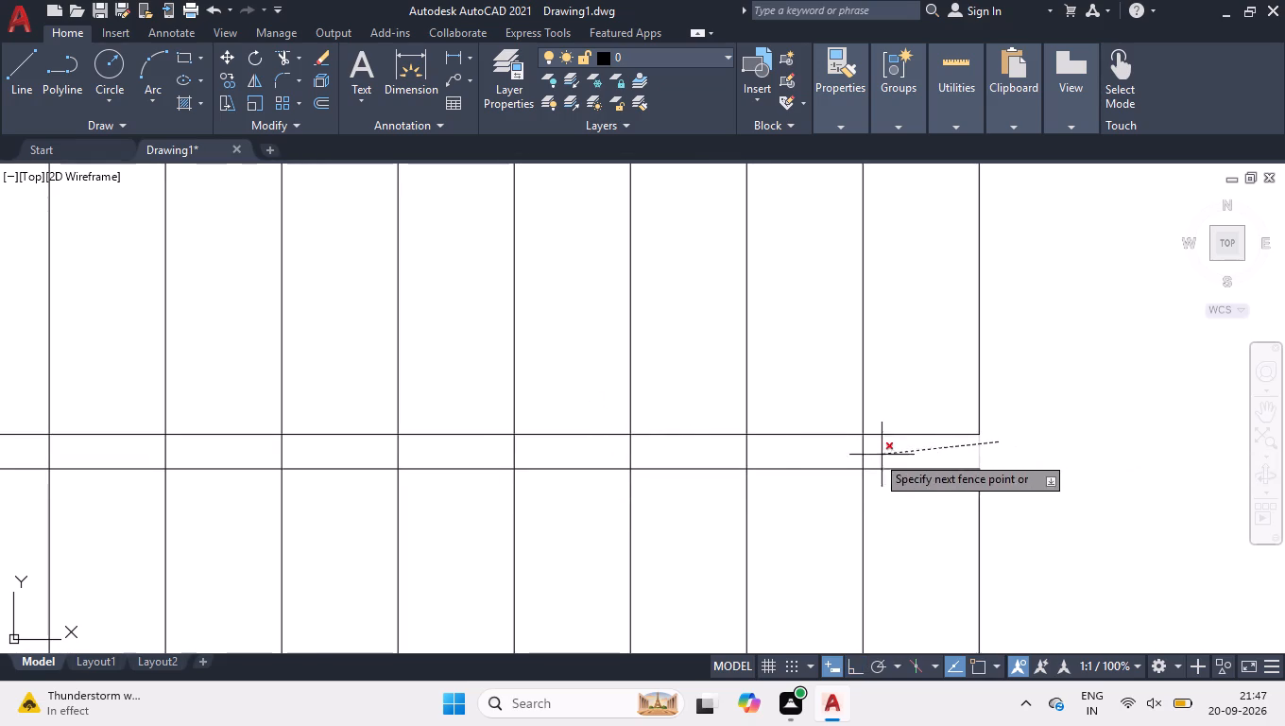
scroll(193, 466, "down", 2)
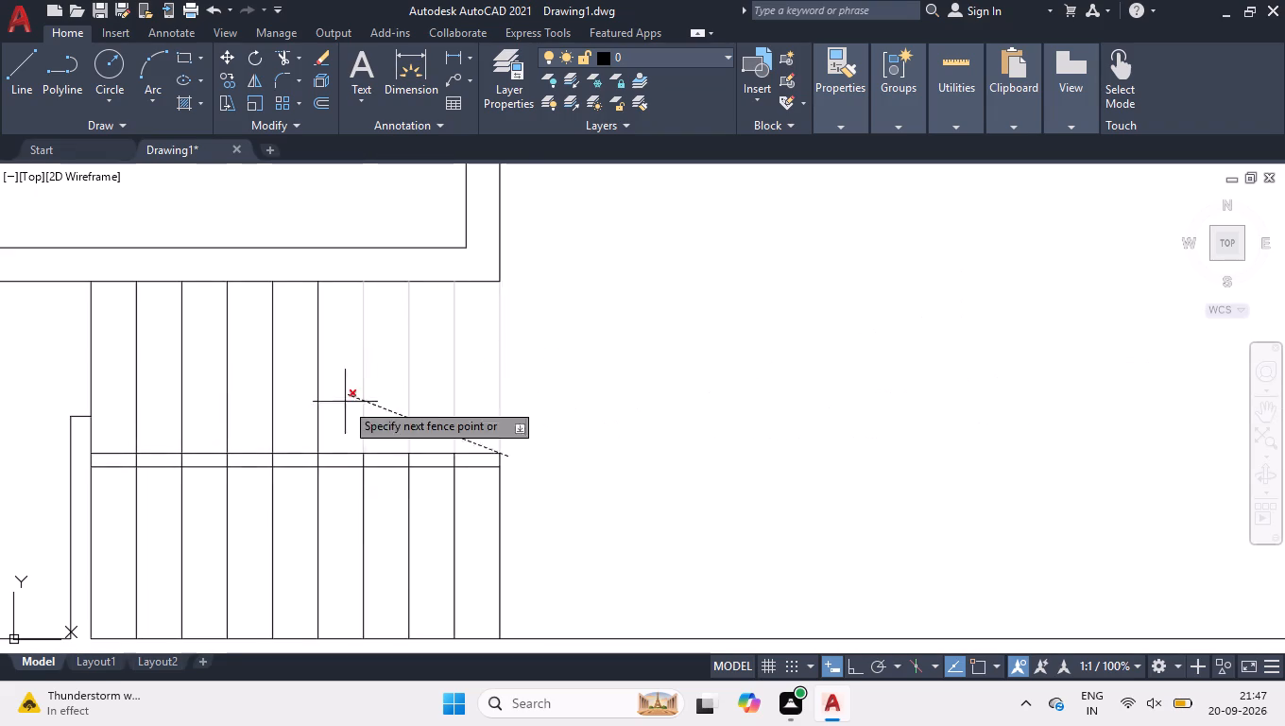
left_click(118, 459)
key("space")
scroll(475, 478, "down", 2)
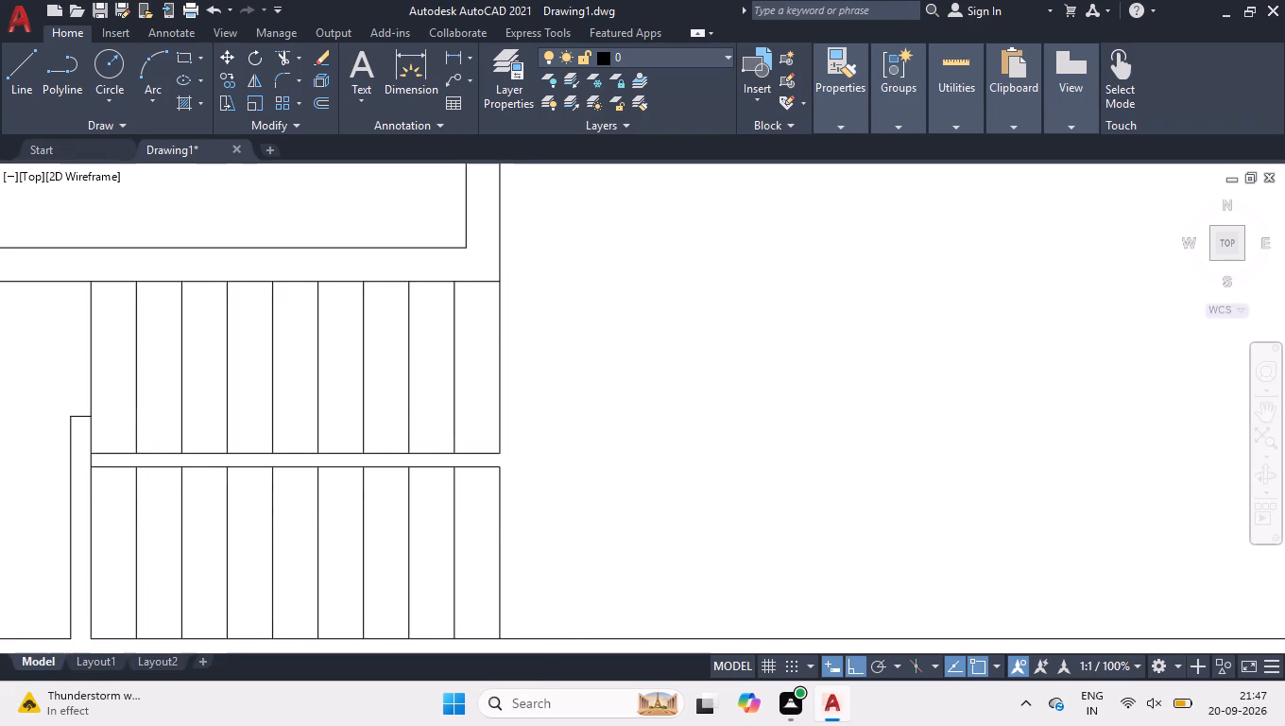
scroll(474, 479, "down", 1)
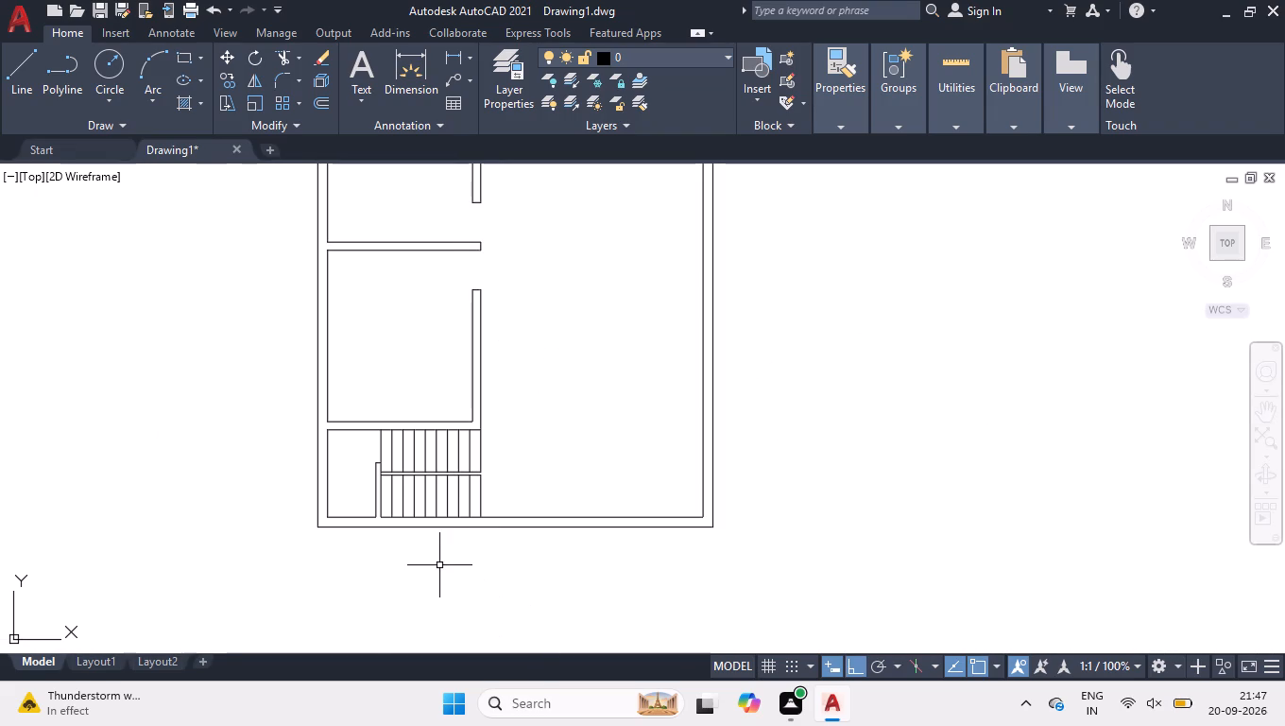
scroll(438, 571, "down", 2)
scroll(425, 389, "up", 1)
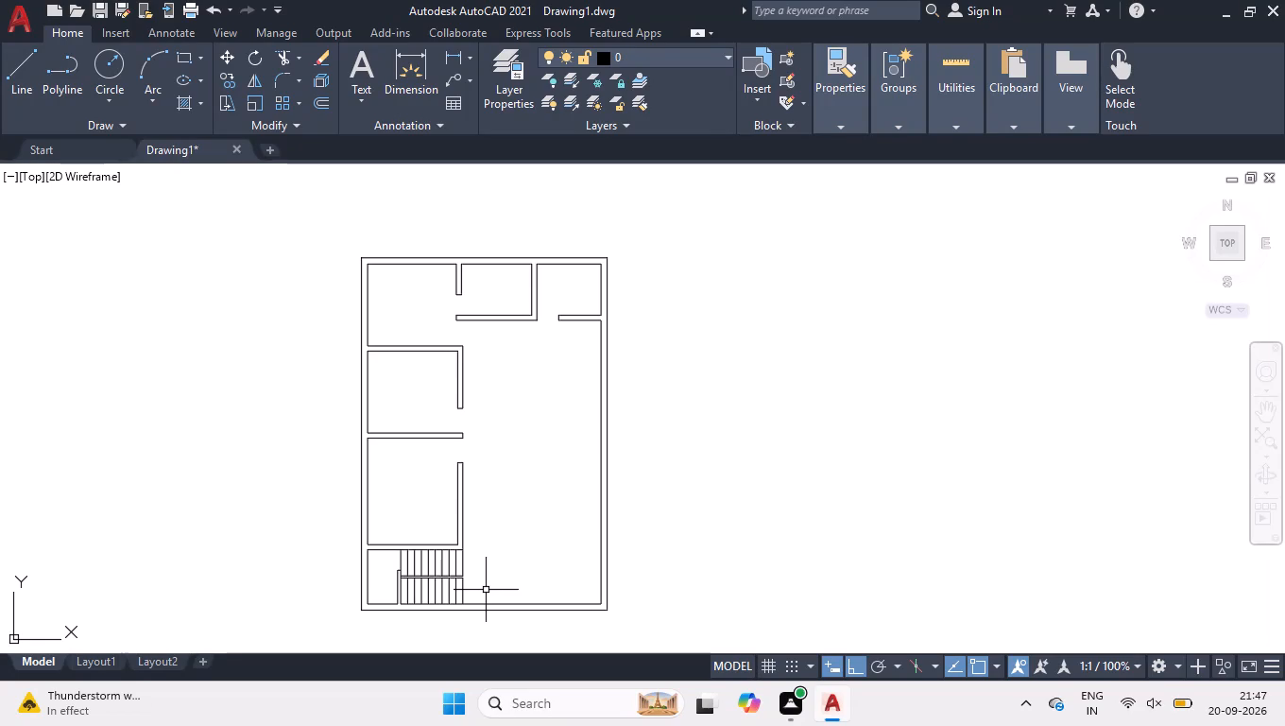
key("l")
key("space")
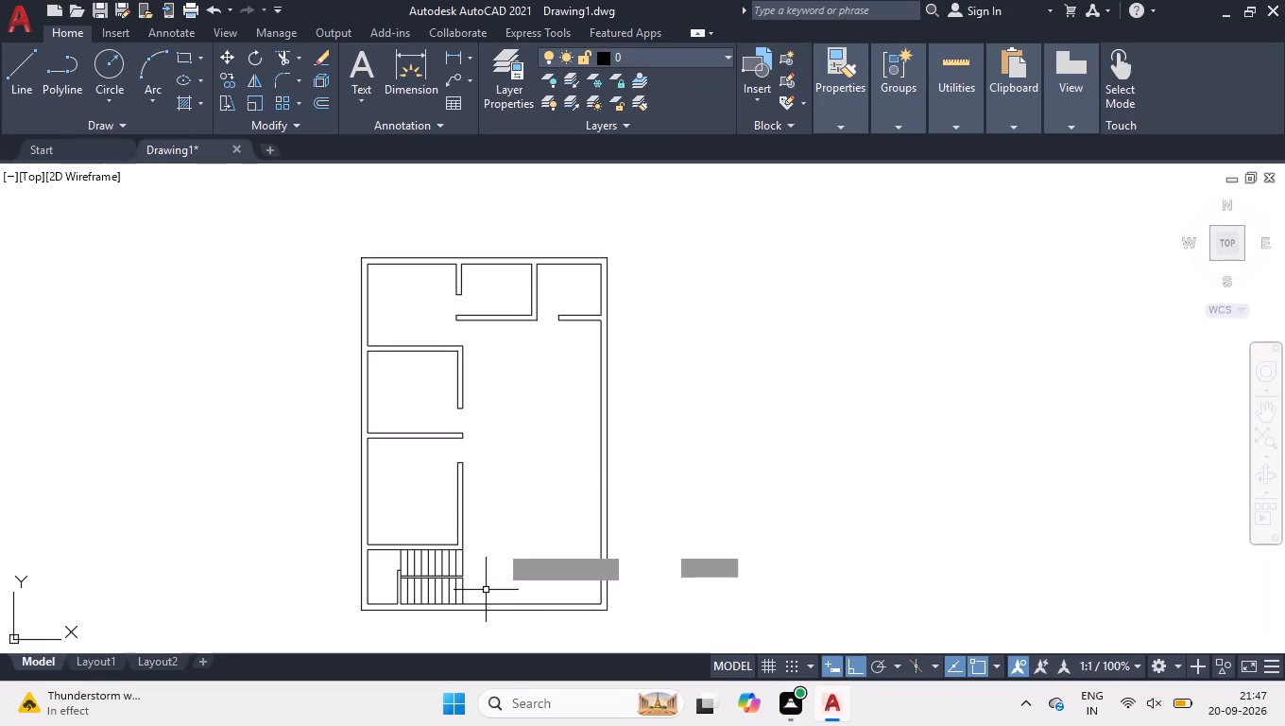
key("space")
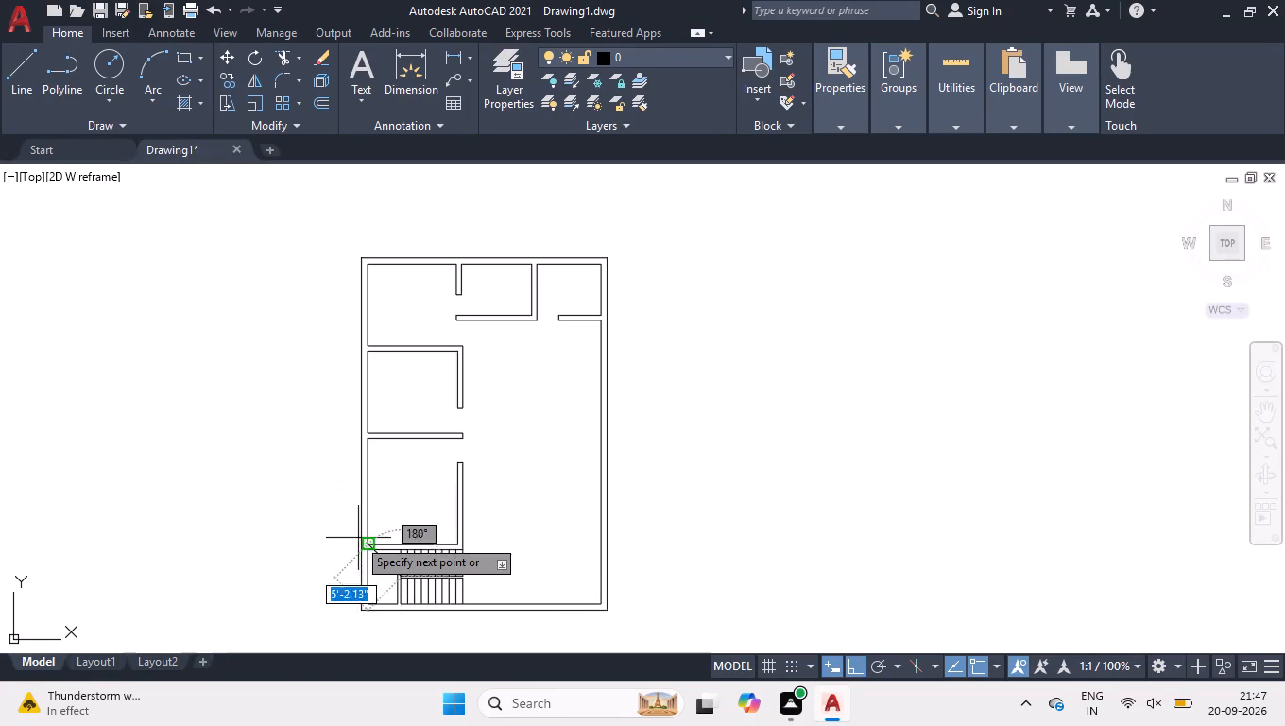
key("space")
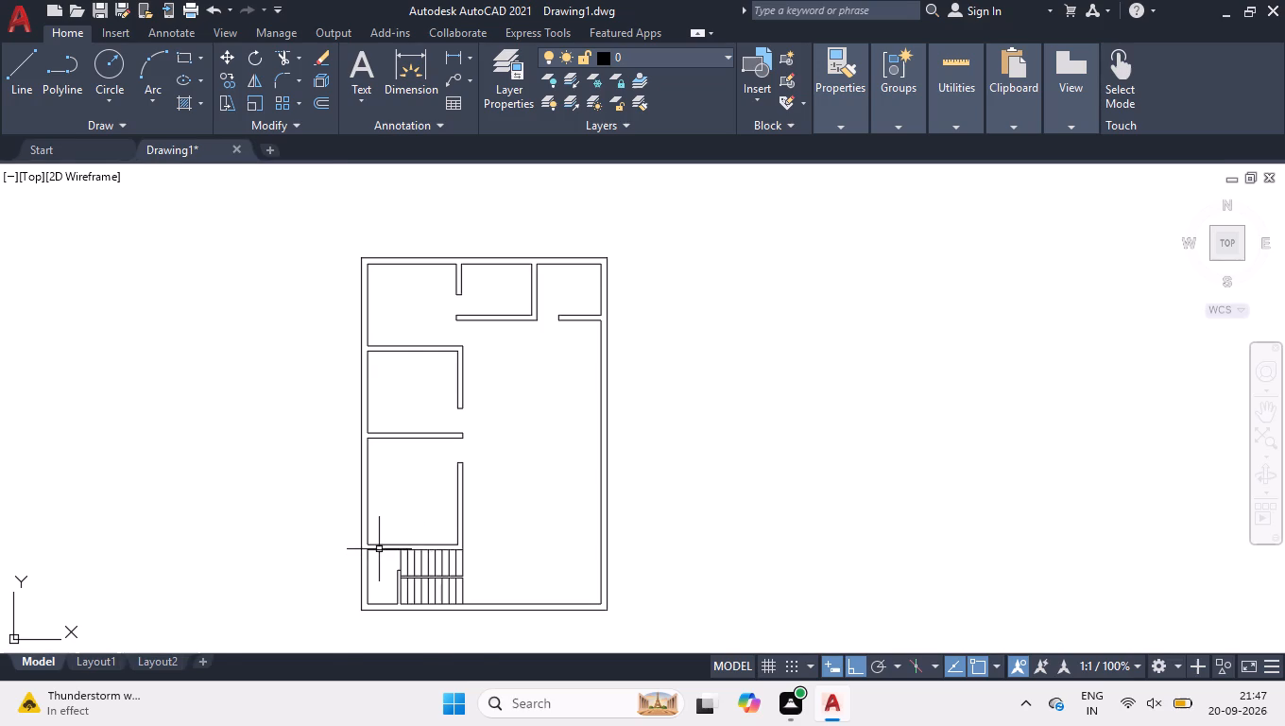
Stretch the lower line of the horizontal partition above the stairs to the right exterior wall's inner line.
scroll(379, 549, "up", 3)
left_click(379, 549)
left_click(377, 576)
scroll(356, 495, "down", 2)
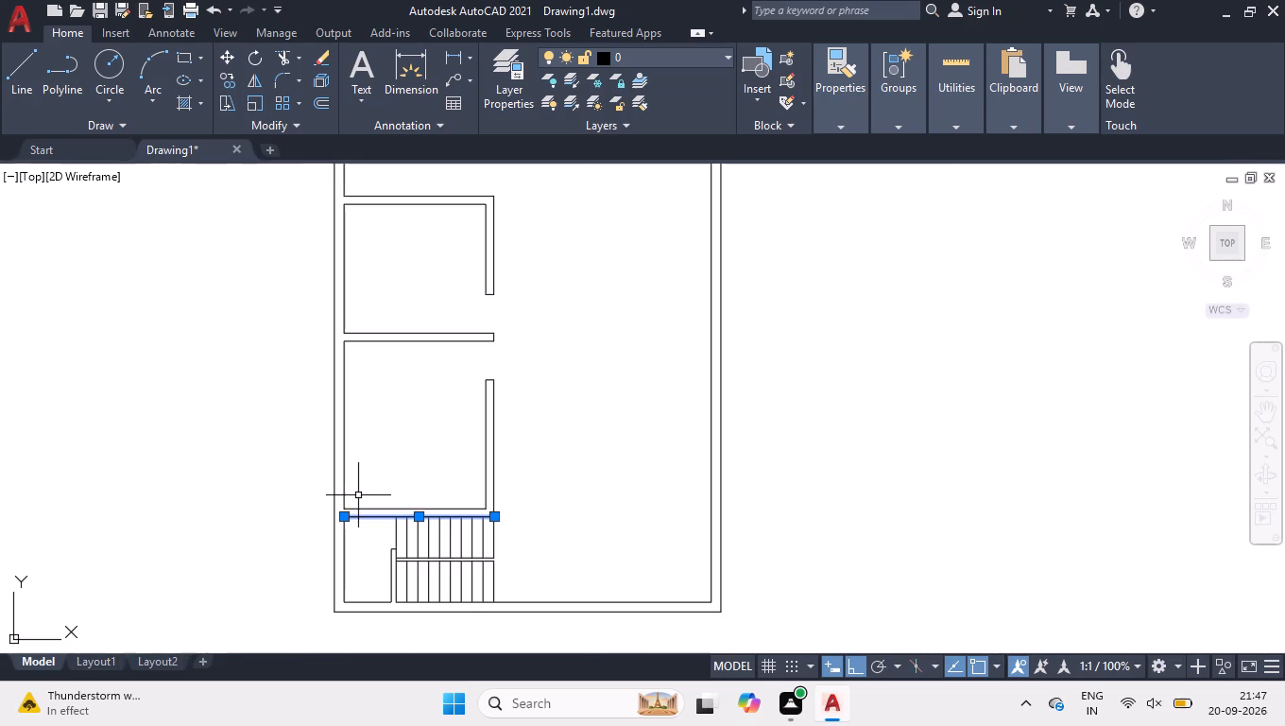
scroll(484, 623, "up", 1)
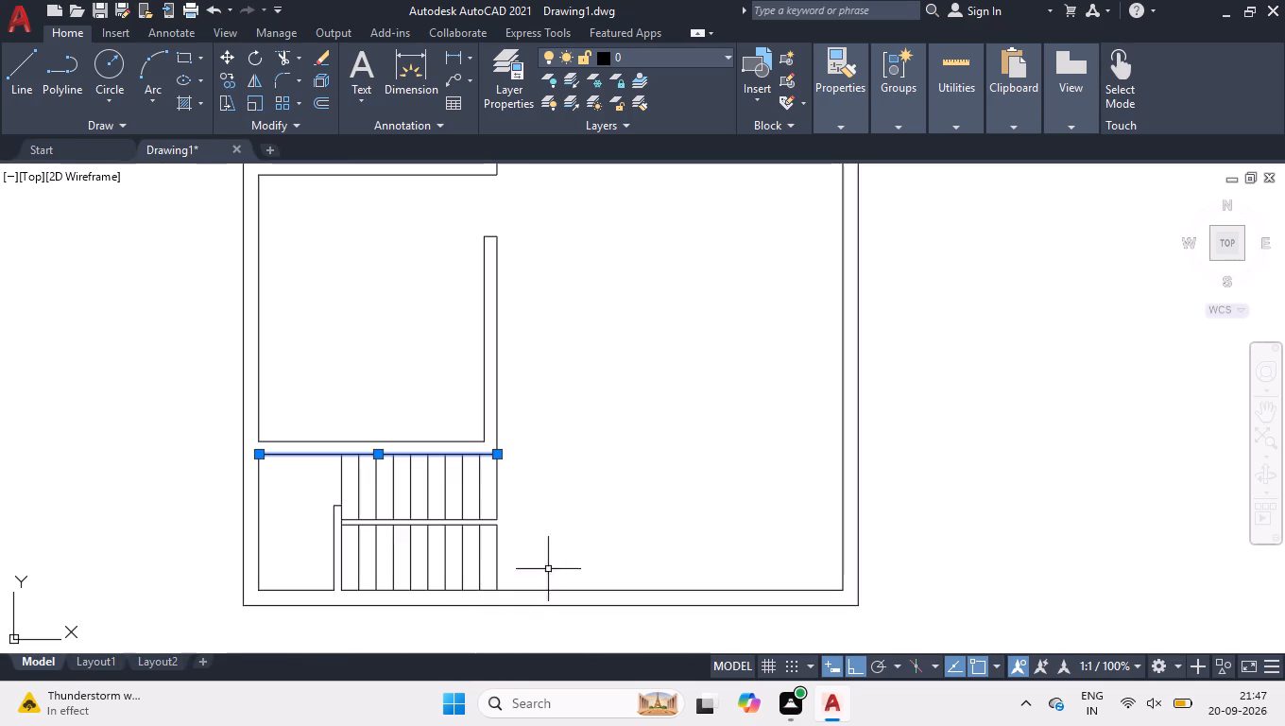
left_click(495, 453)
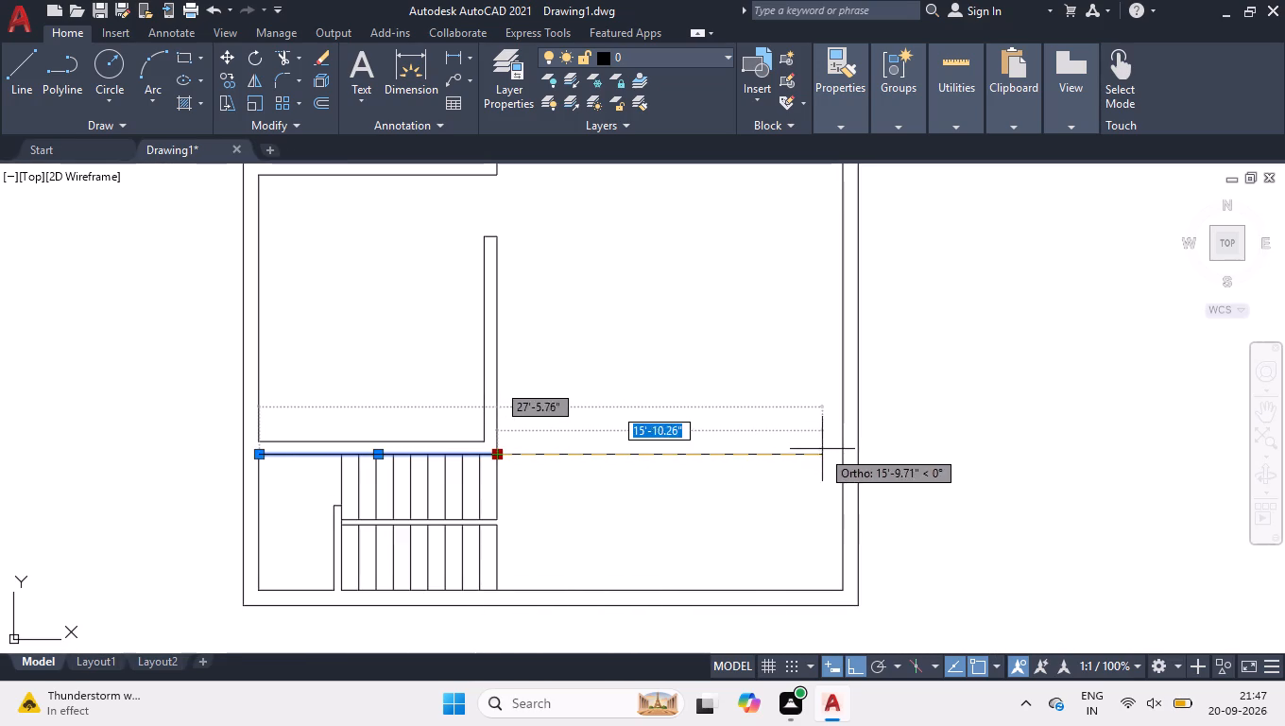
left_click(846, 451)
right_click(766, 408)
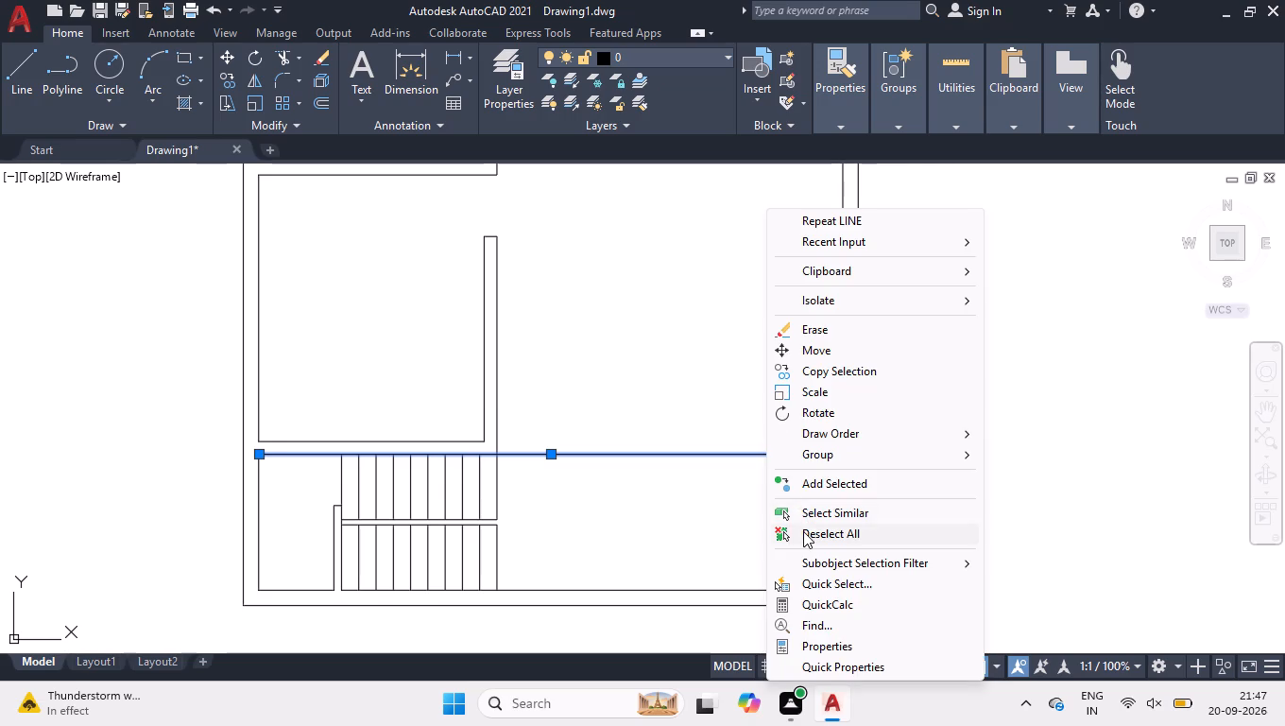
left_click(803, 531)
Stretch the same partition's upper line to the right exterior wall's inner line.
left_click(429, 442)
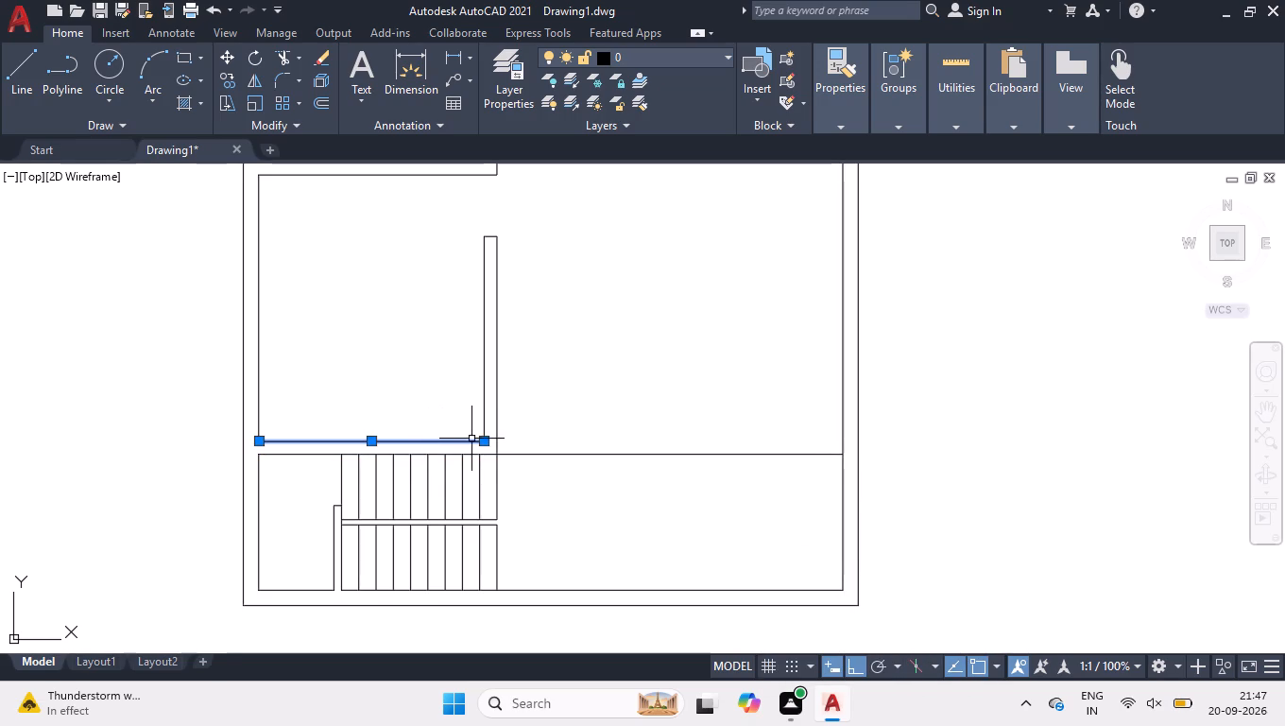
left_click(486, 442)
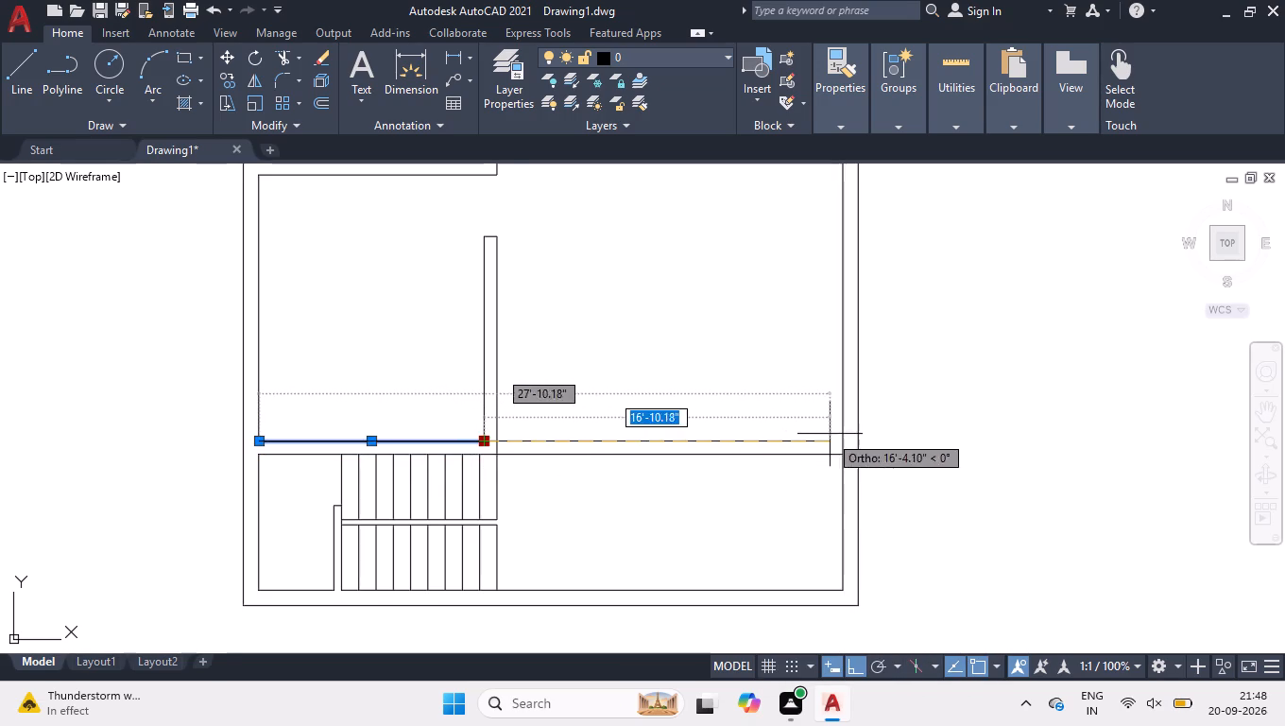
left_click(846, 439)
right_click(718, 412)
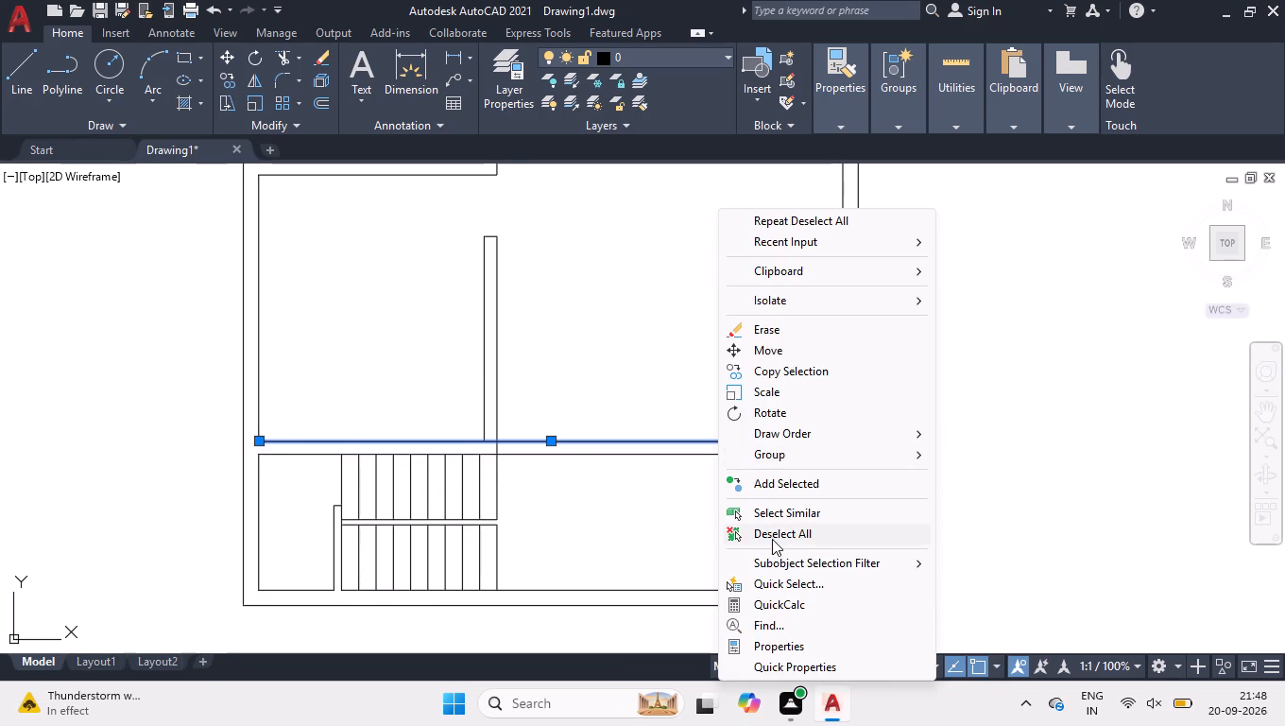
left_click(772, 539)
Trim the horizontal partition's upper line between the two lines of the vertical partition above the stairs.
type("TR")
key("space")
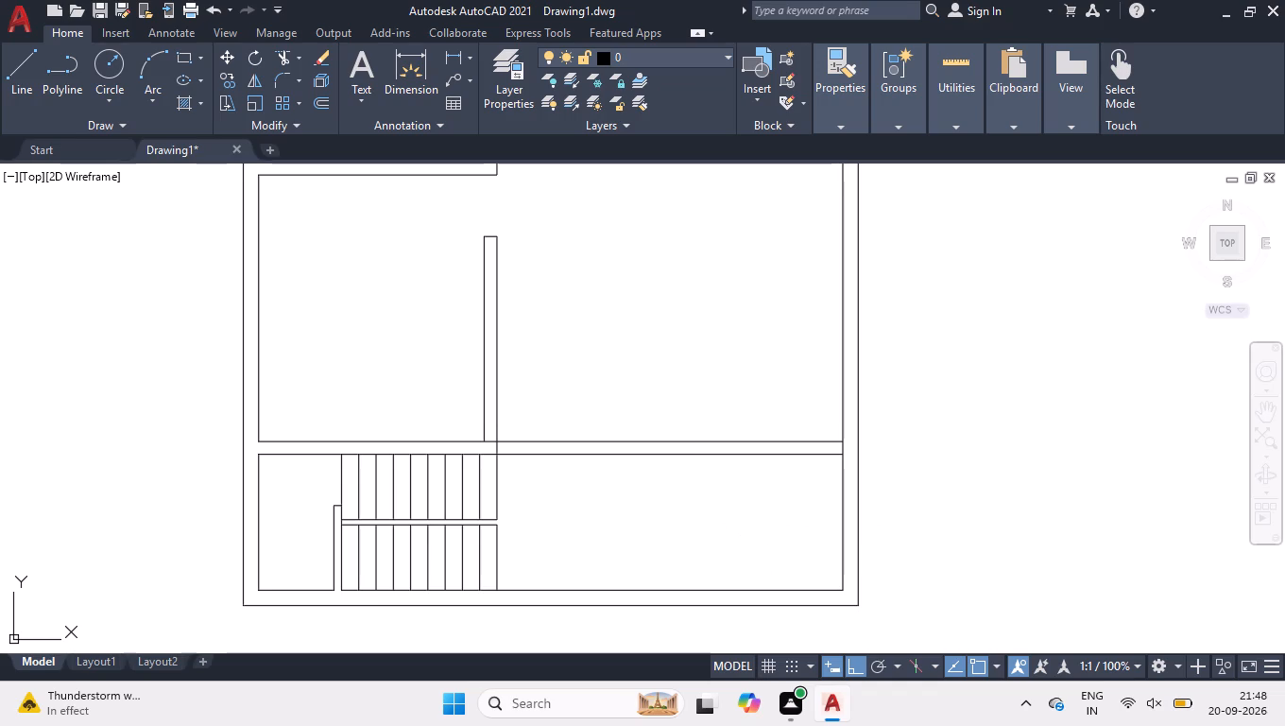
scroll(466, 452, "up", 6)
left_click(564, 454)
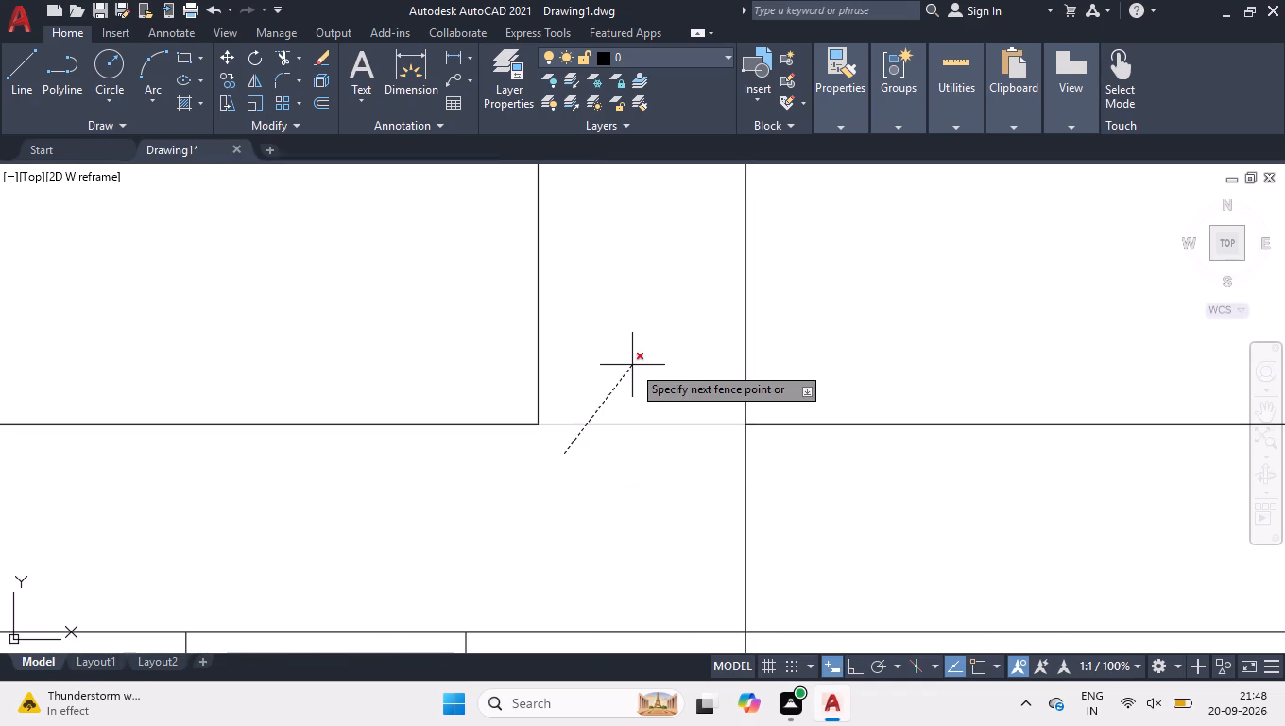
left_click(632, 365)
key("space")
key("space")
scroll(452, 348, "down", 2)
key("space")
scroll(452, 348, "down", 2)
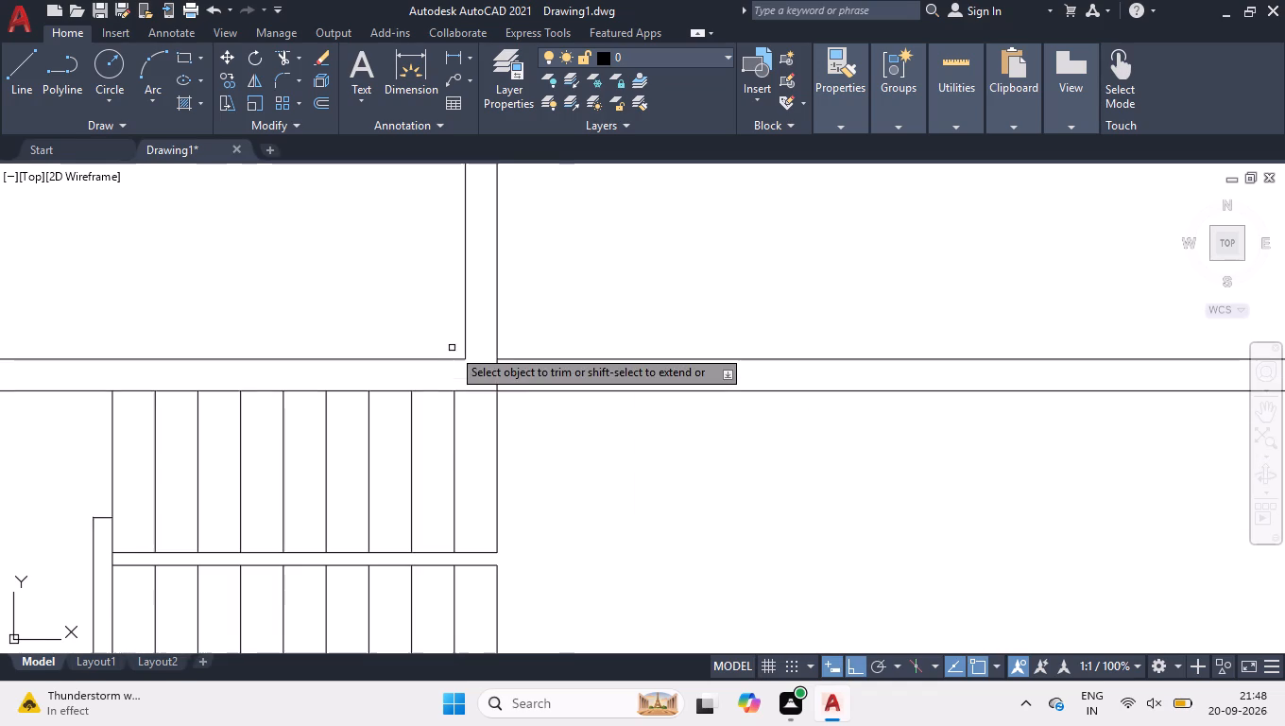
key("space")
scroll(534, 429, "down", 2)
Draw a short vertical line across the horizontal partition, in line with the vertical partition's right face.
scroll(512, 386, "up", 1)
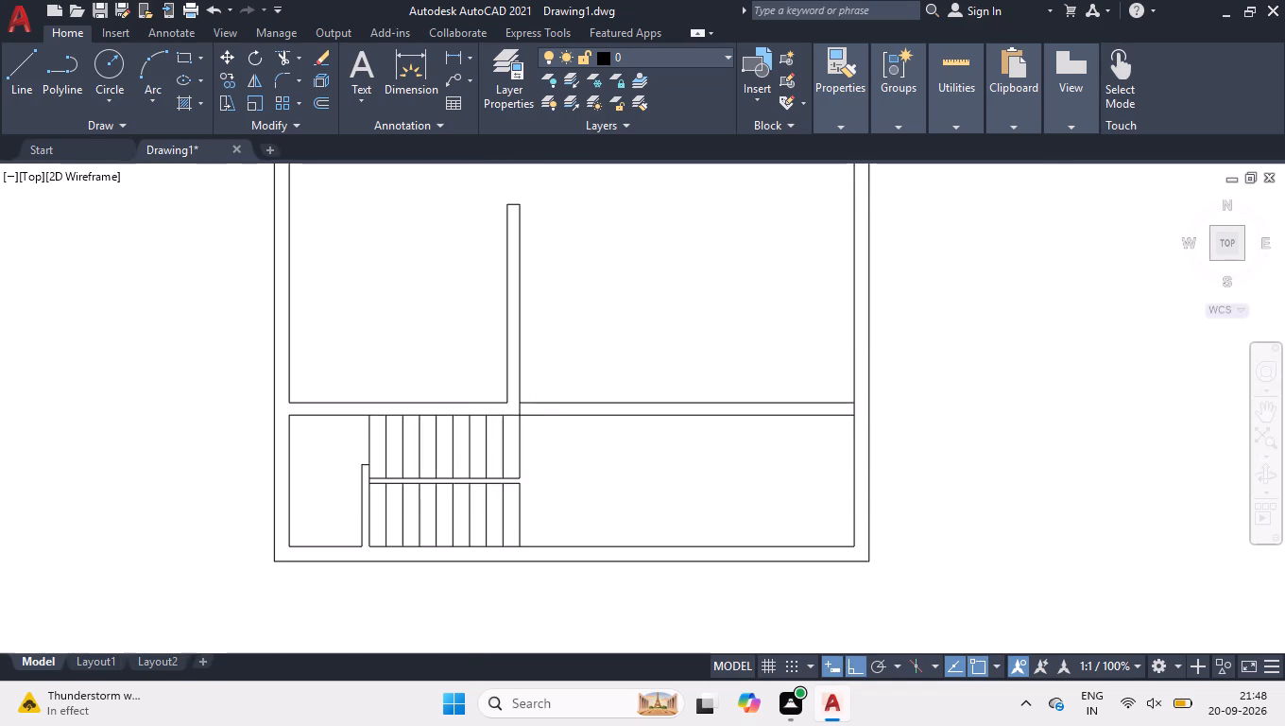
scroll(512, 386, "up", 1)
key("l")
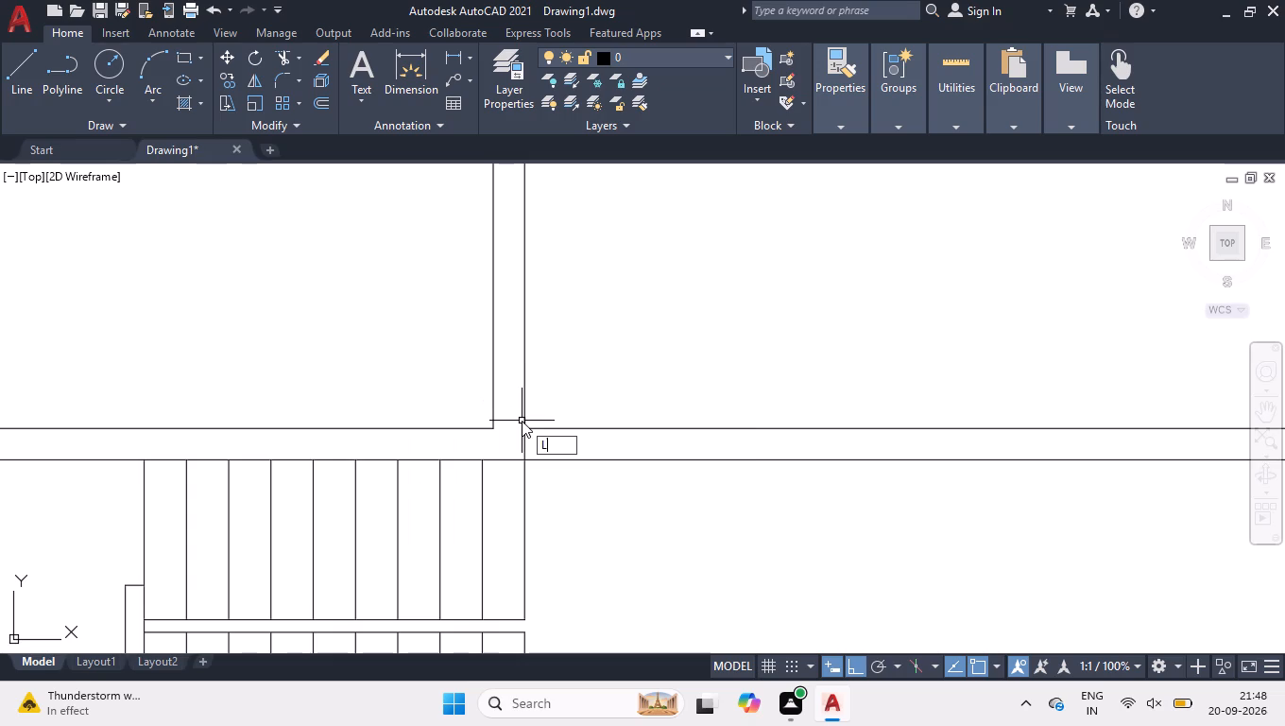
key("Return")
left_click(523, 426)
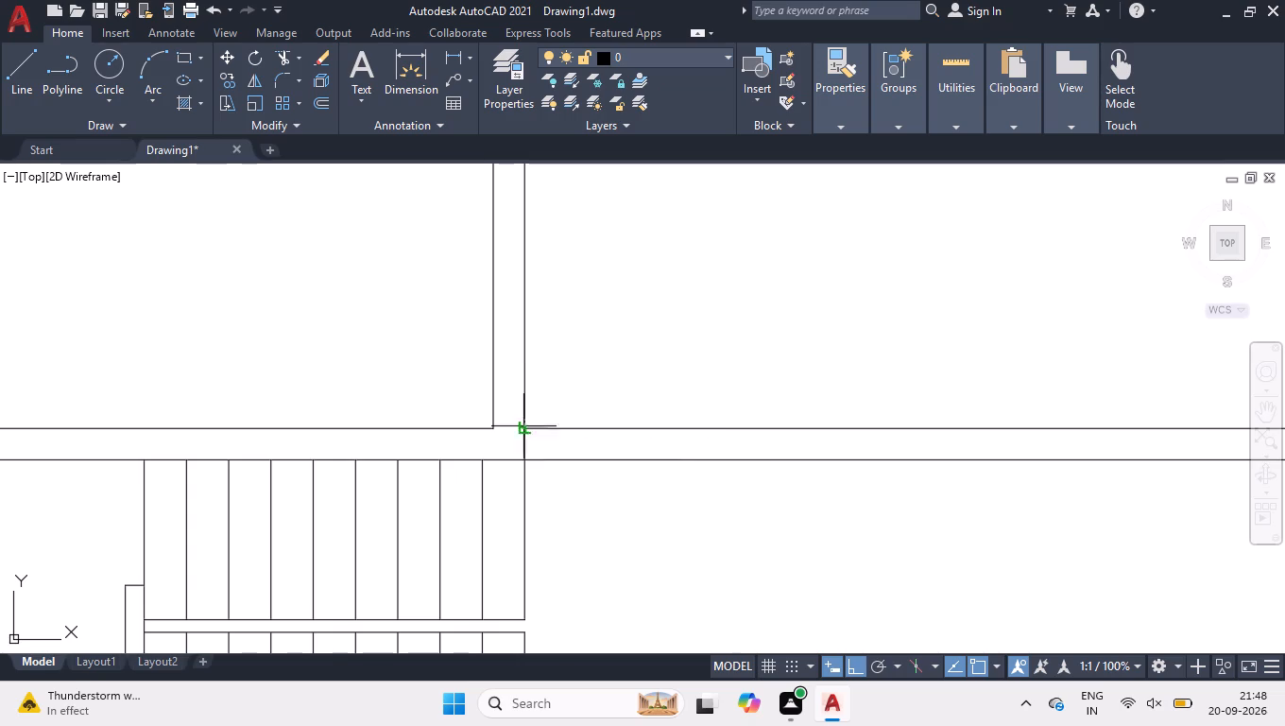
left_click(529, 459)
key("space")
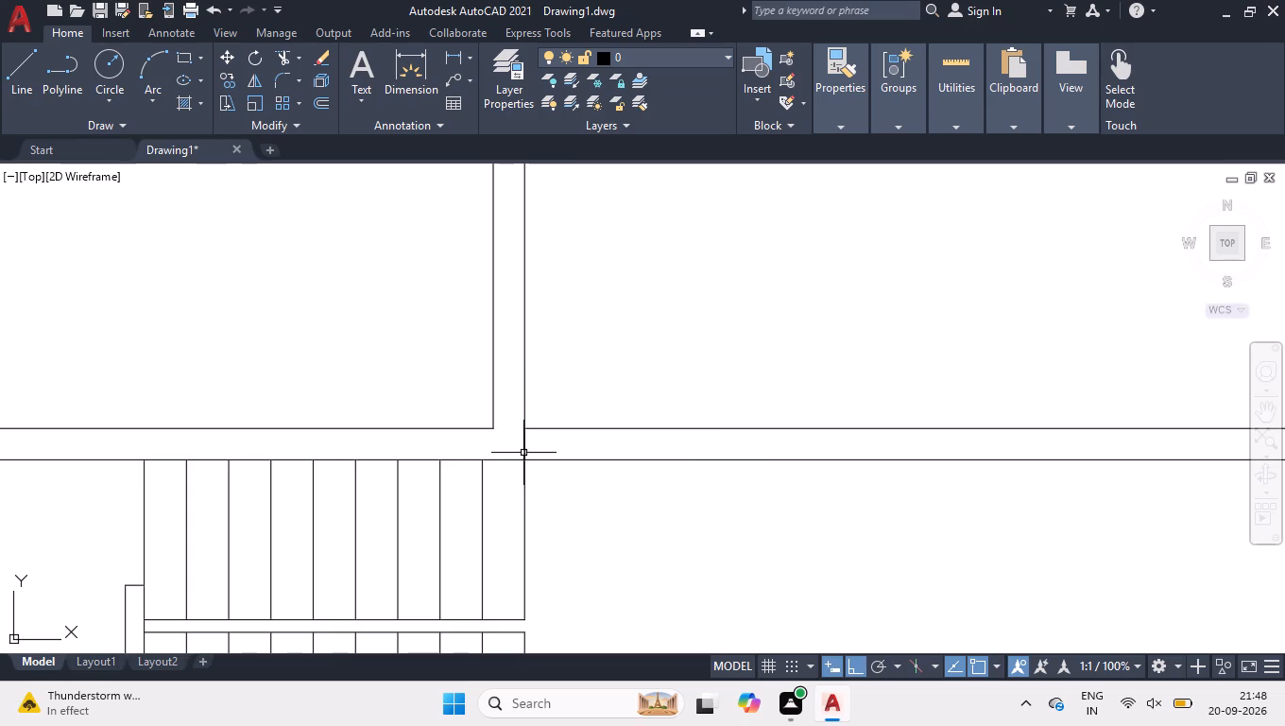
Move the short line across the partition 5' to the right.
left_click(523, 451)
scroll(529, 442, "up", 2)
left_click(512, 447)
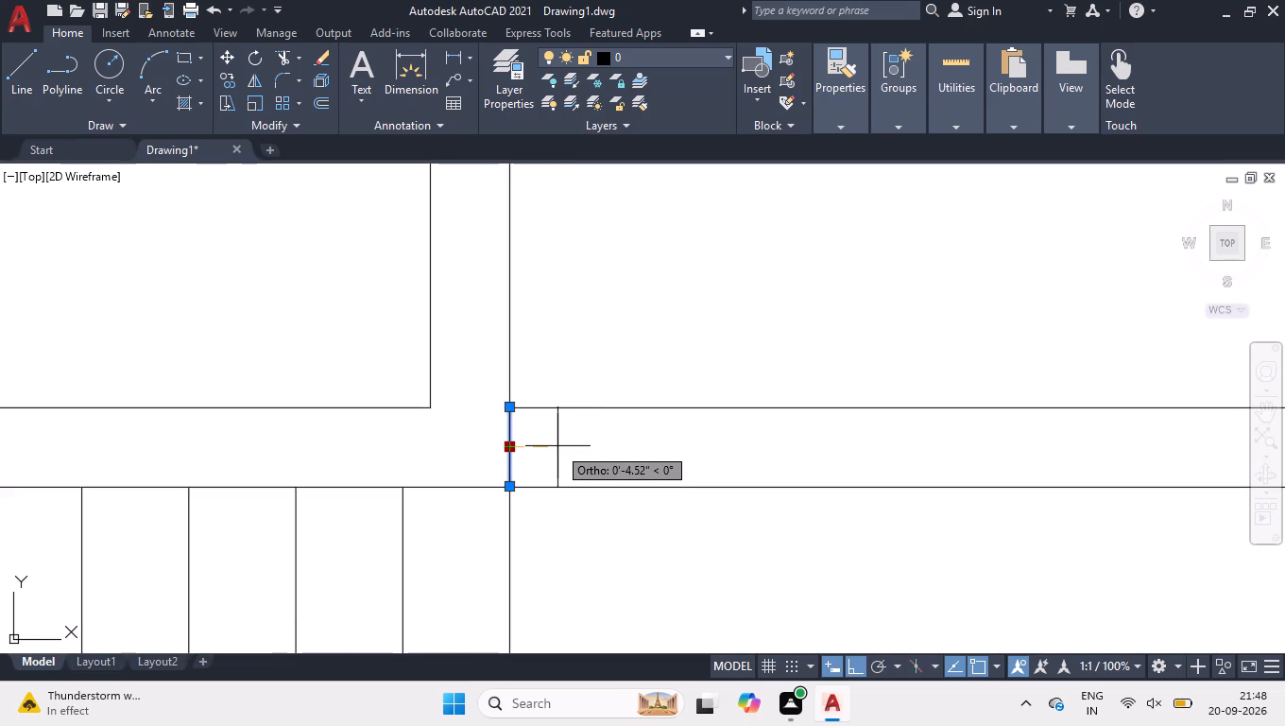
type("5'")
key("Return")
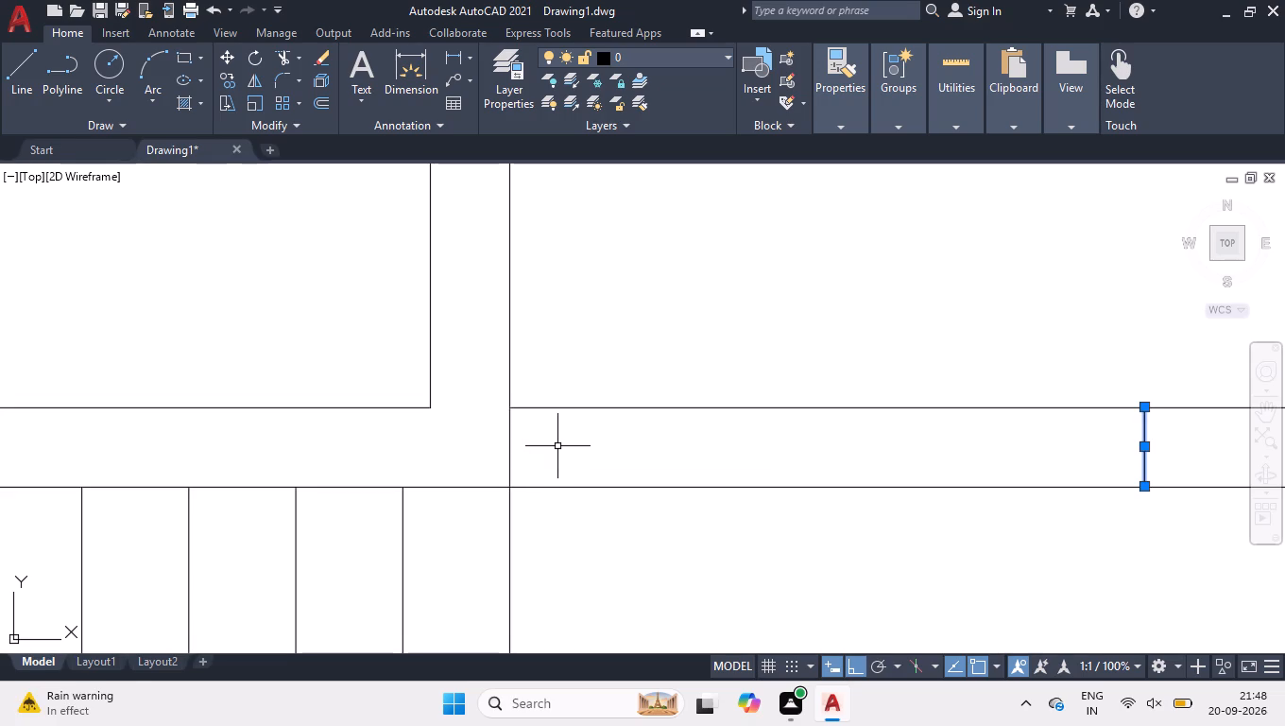
scroll(557, 403, "down", 5)
right_click(636, 472)
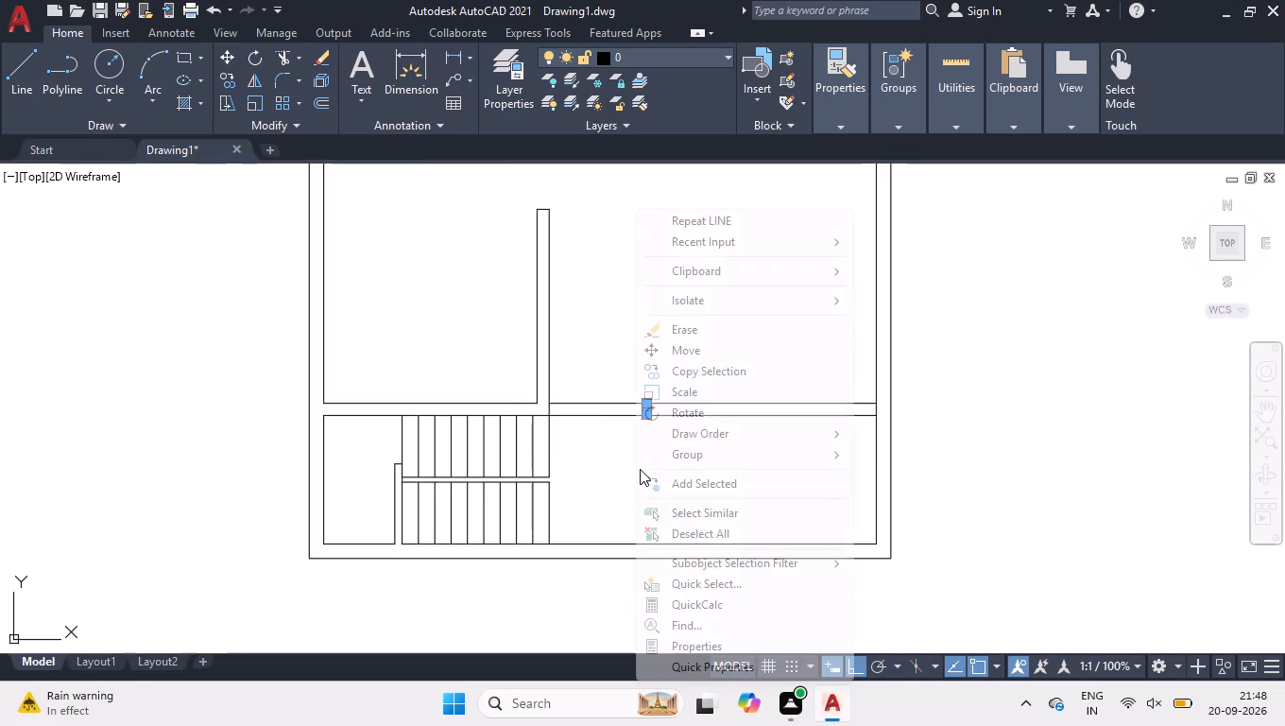
left_click(692, 544)
Trim both partition lines between the vertical partition and the short line to open a 5' doorway beside the stairs.
scroll(581, 423, "up", 1)
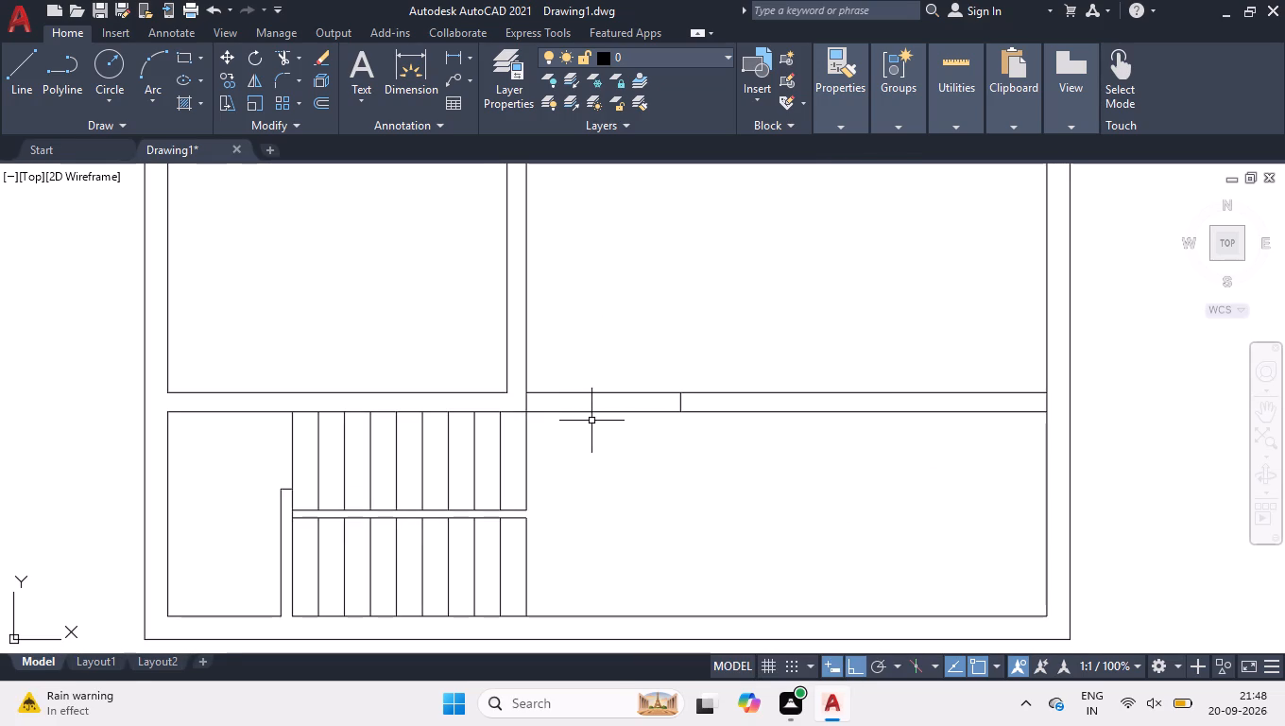
key("t")
key("r")
key("space")
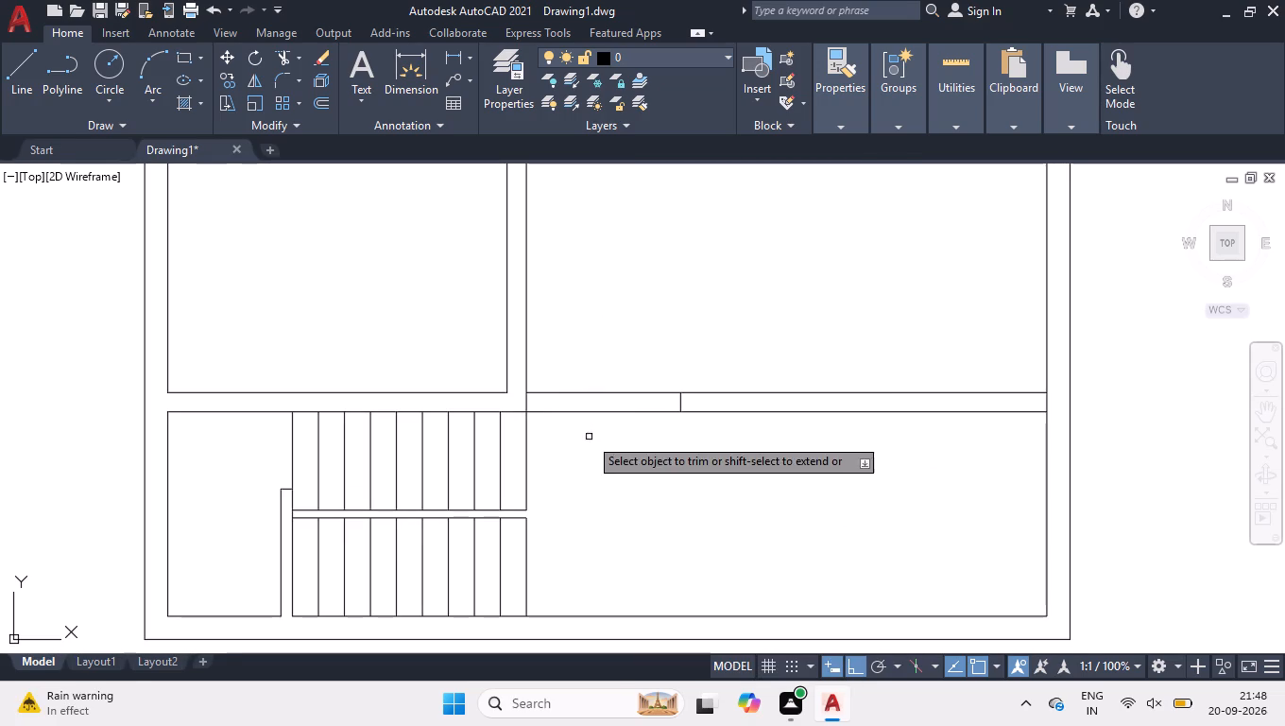
left_click(589, 437)
left_click(633, 296)
key("space")
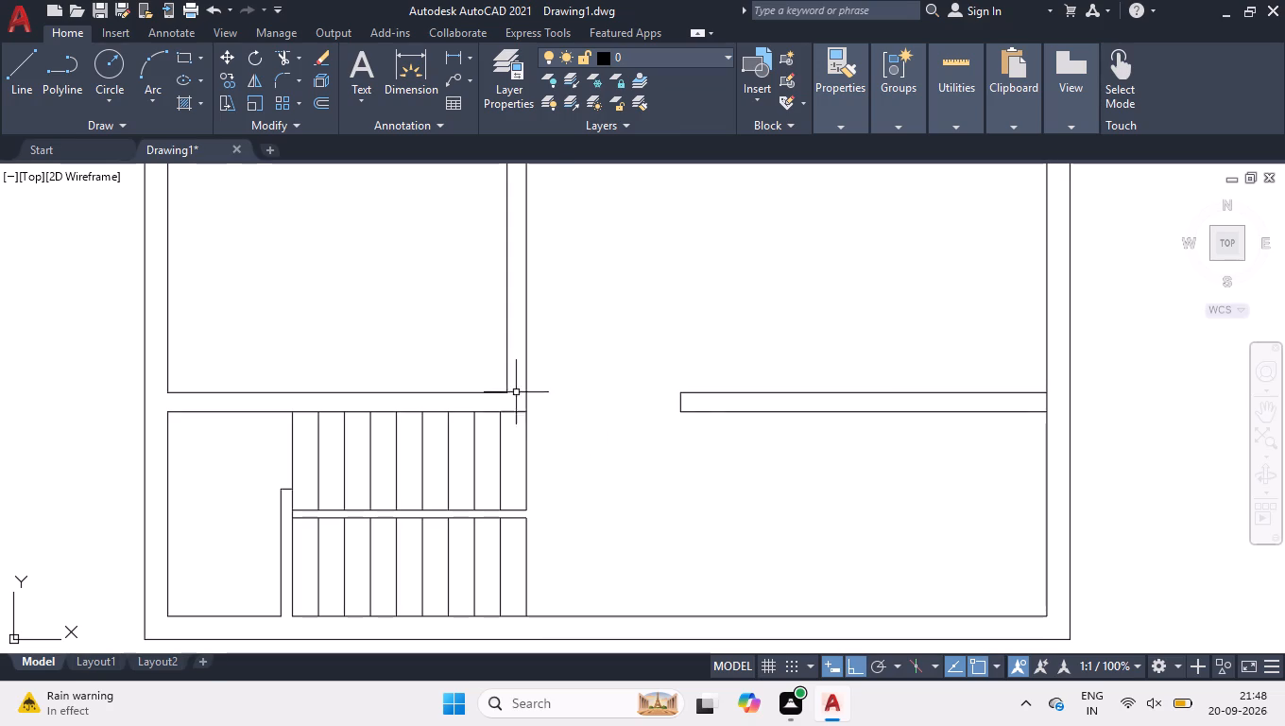
Trim the right exterior wall's inner line where the horizontal partition meets it.
scroll(399, 318, "down", 1)
scroll(677, 405, "up", 1)
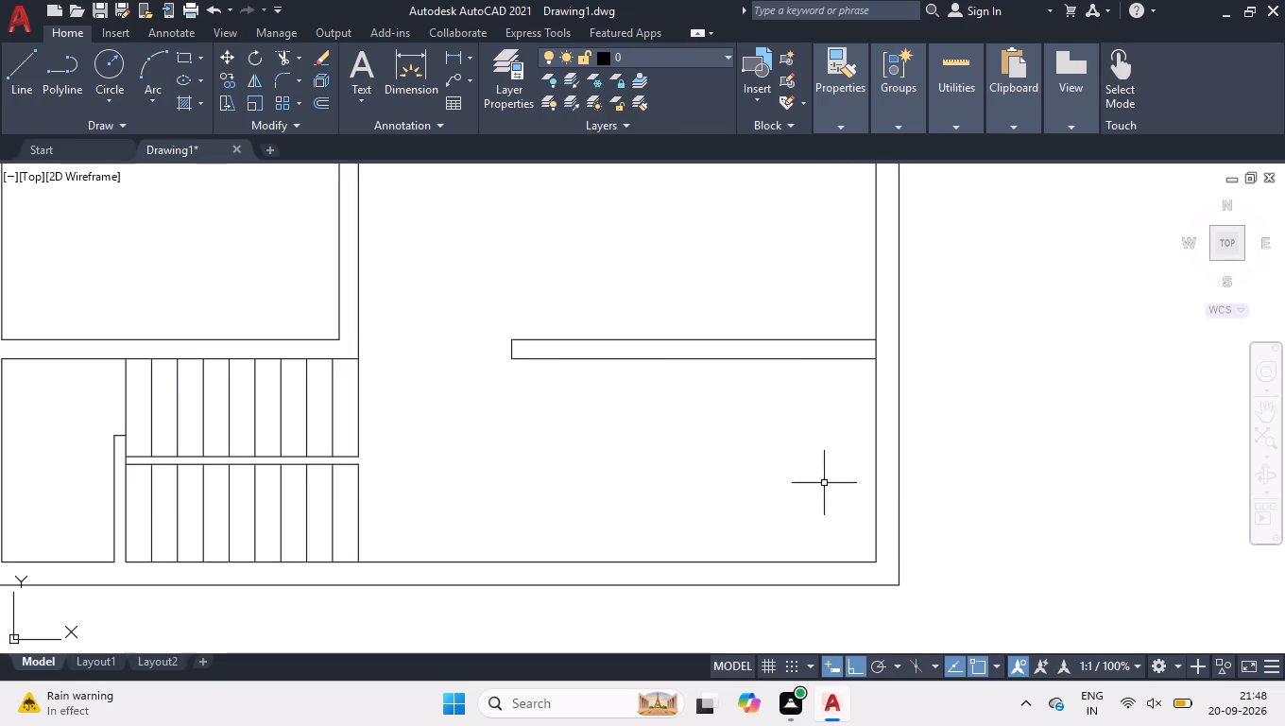
key("space")
left_click(887, 348)
left_click(859, 351)
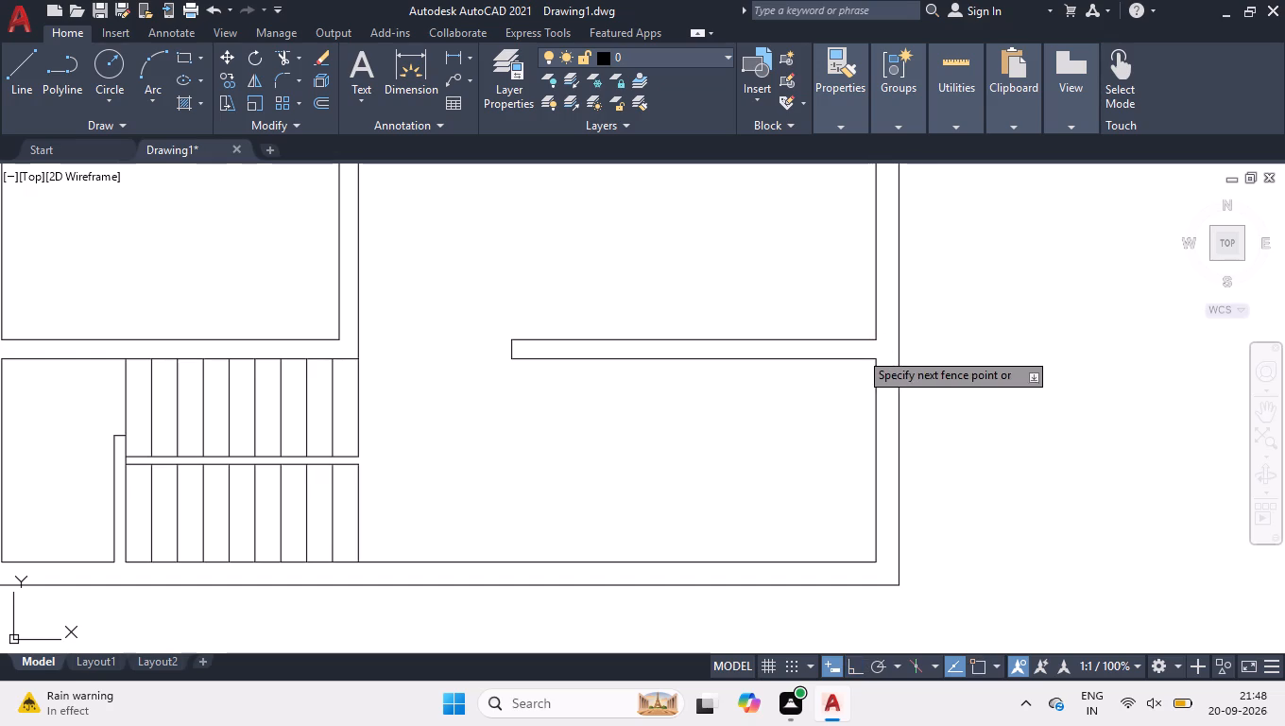
key("space")
Offset the lower segment of the right exterior wall's inner line 5' inward, below the horizontal partition.
type("OFF")
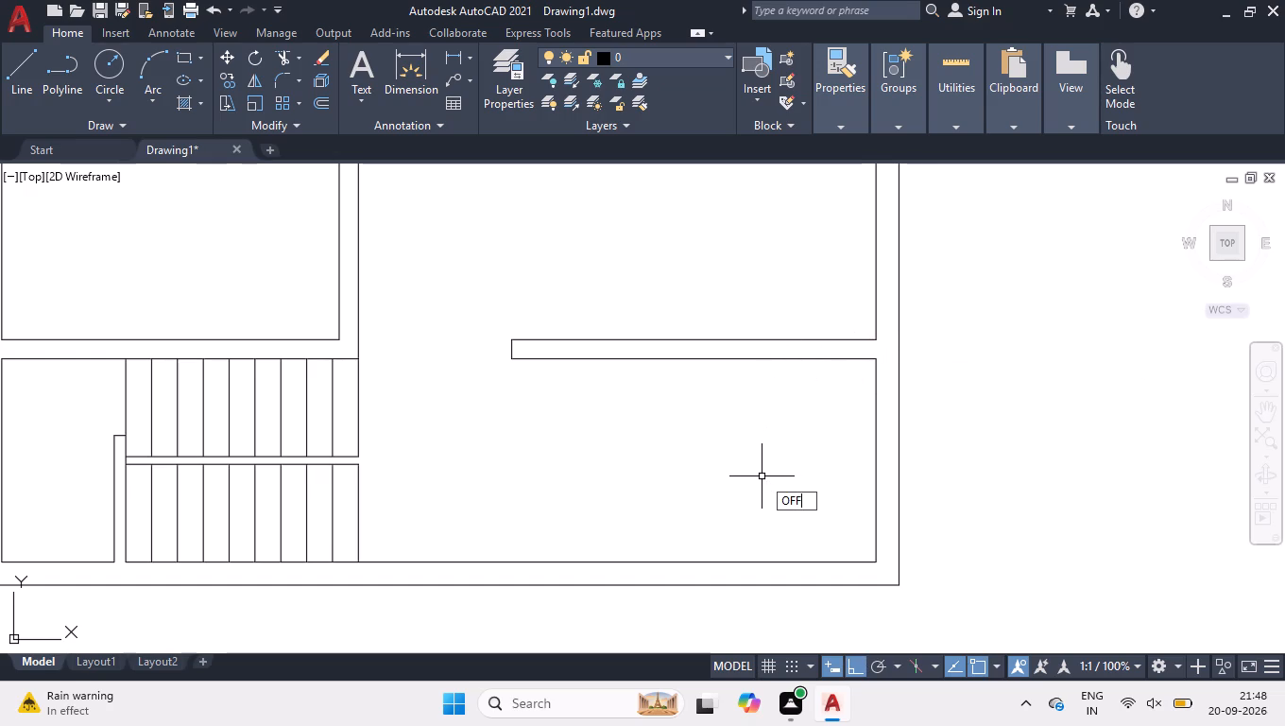
key("Return")
type("5'")
key("Return")
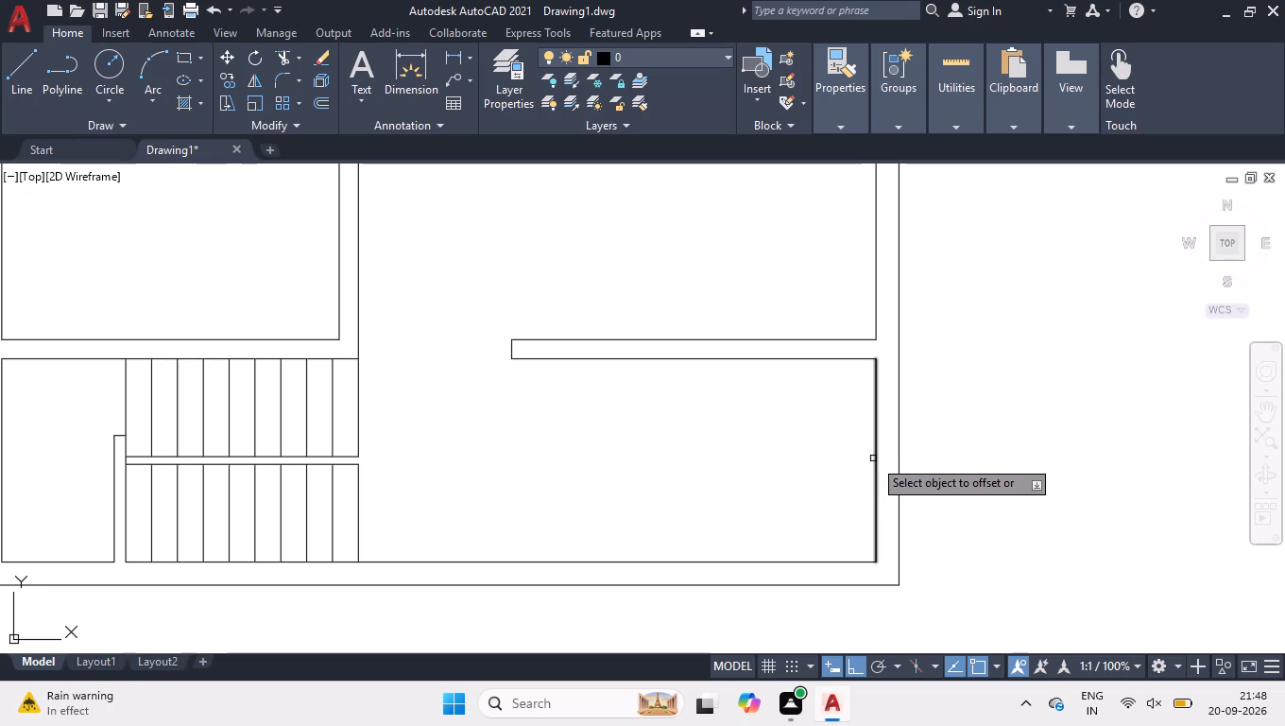
left_click(877, 448)
left_click(822, 456)
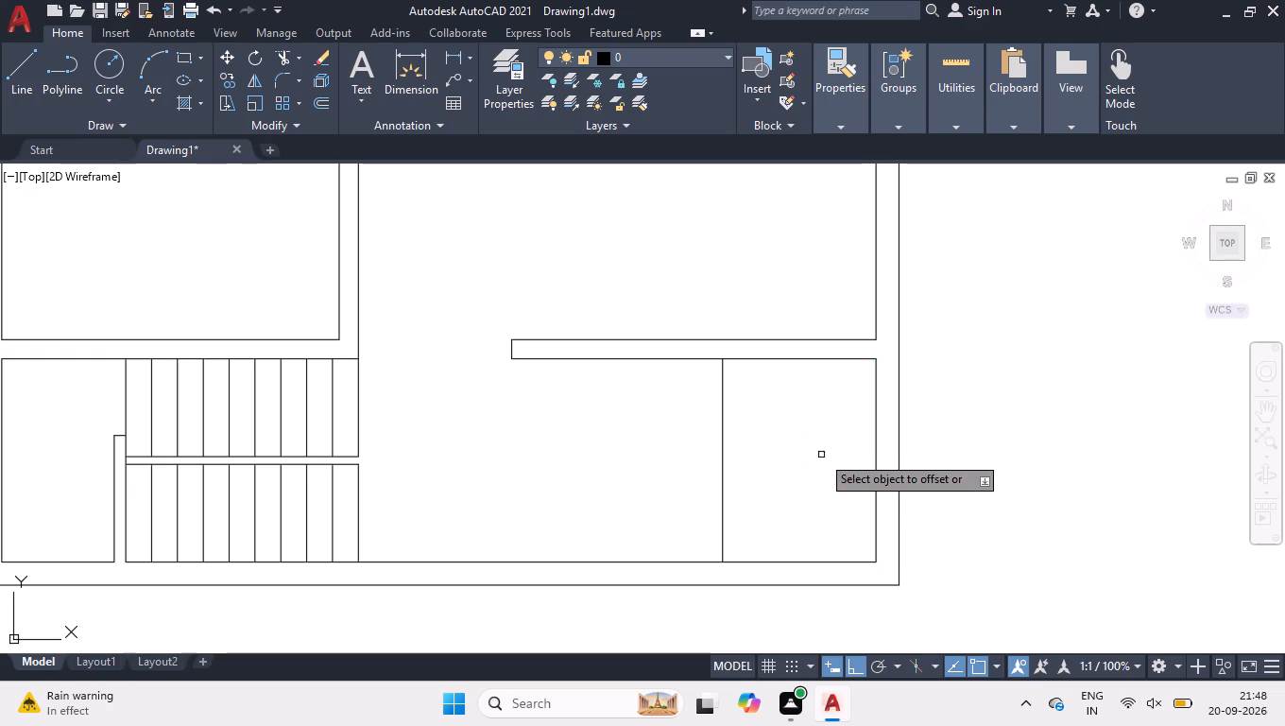
Offset the new vertical line 7.5" to the left to form a partition wall.
left_click(723, 452)
type("7.5")
key("Return")
key("Return")
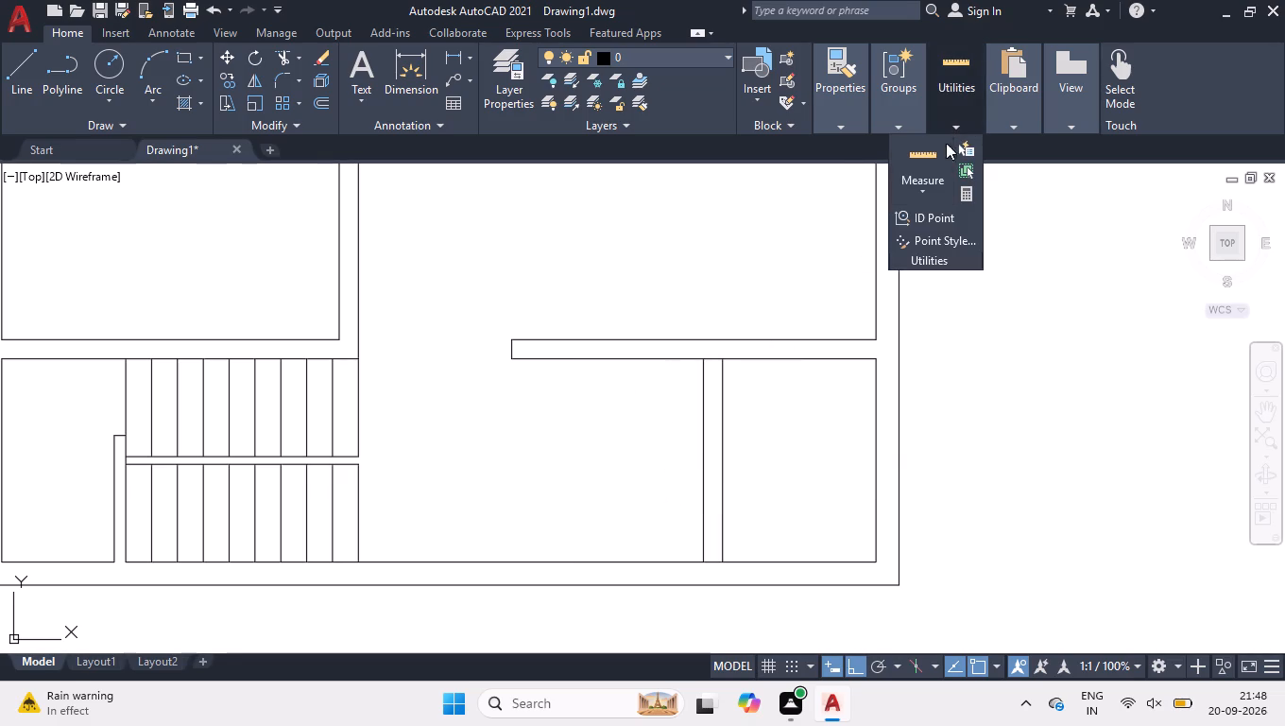
Measure the space between the stairs and the new vertical partition.
left_click(937, 151)
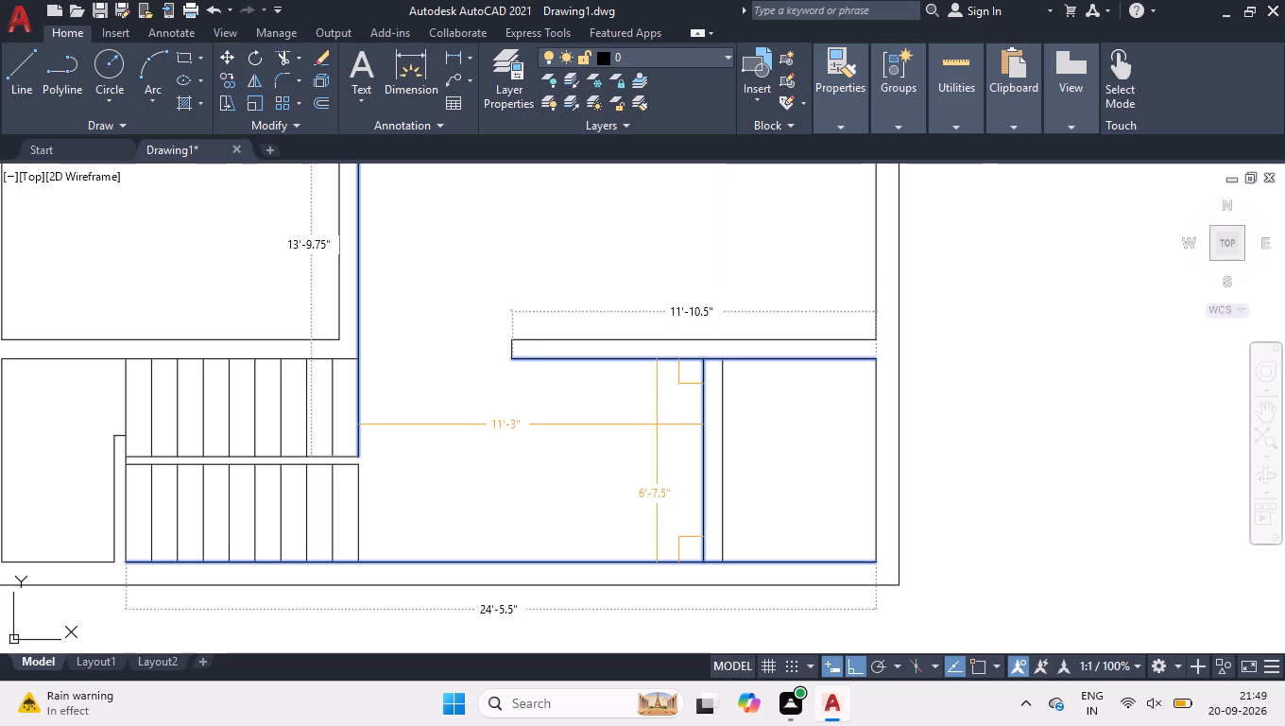
key("space")
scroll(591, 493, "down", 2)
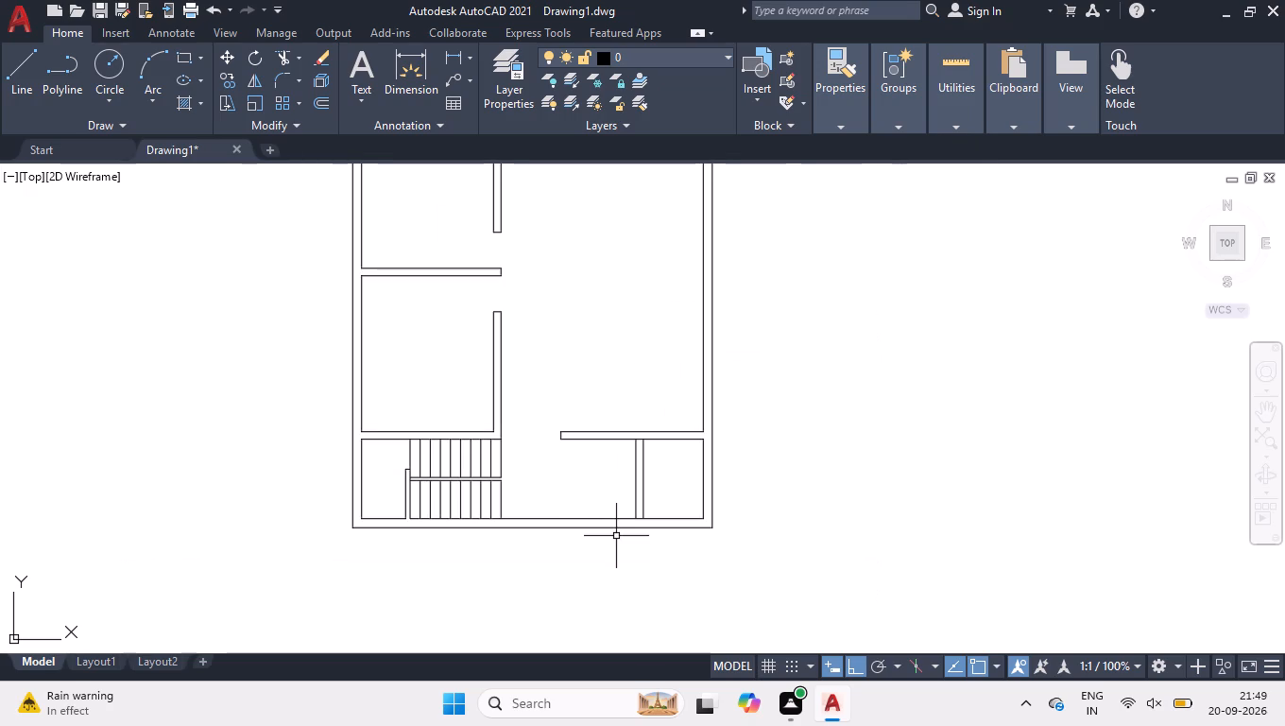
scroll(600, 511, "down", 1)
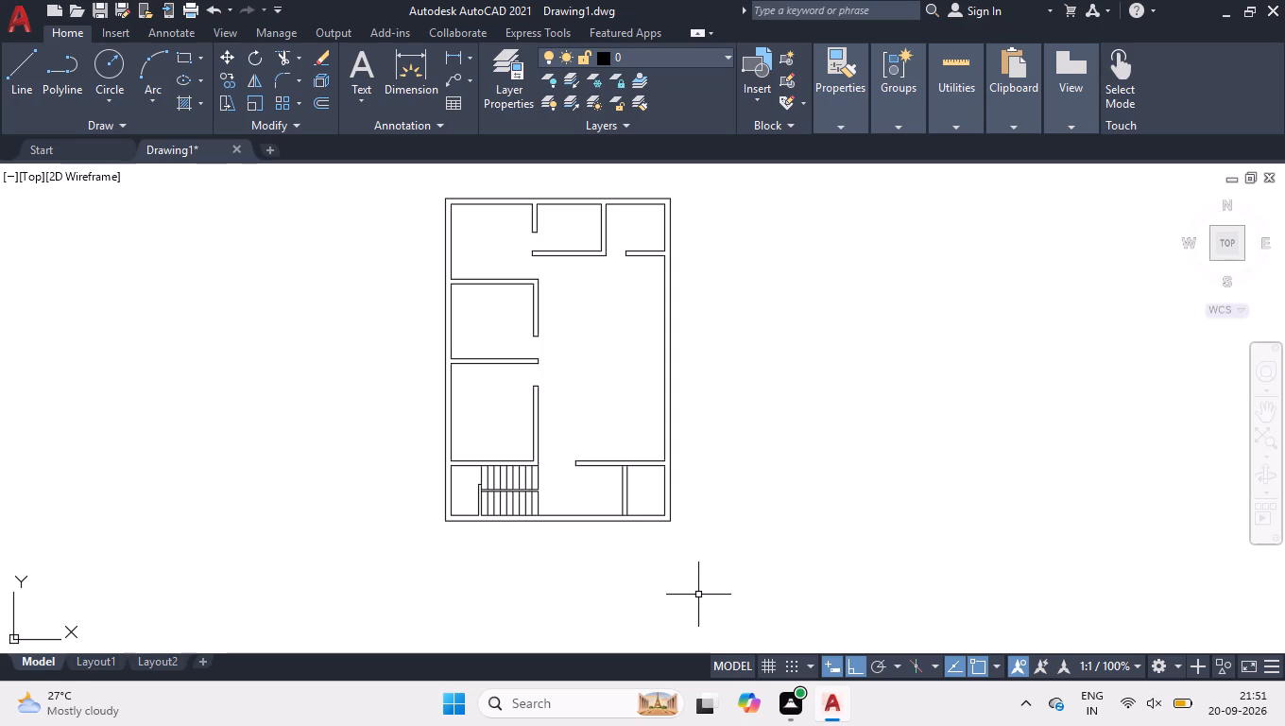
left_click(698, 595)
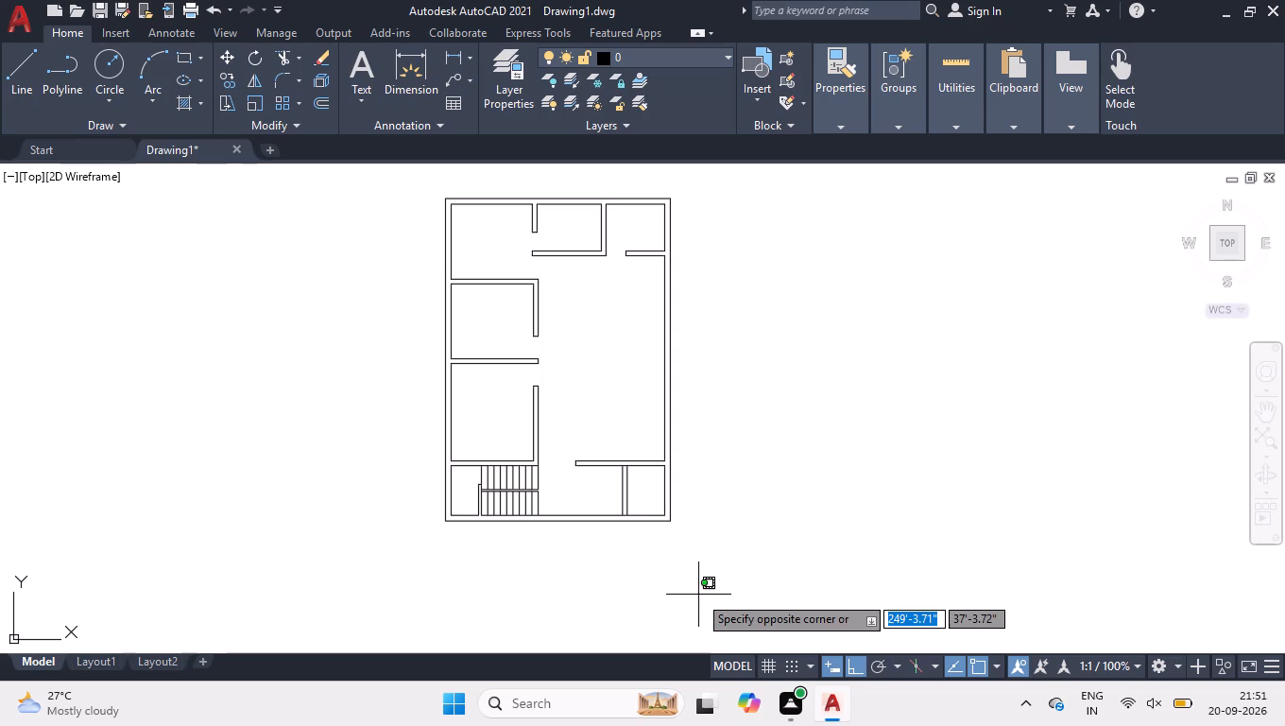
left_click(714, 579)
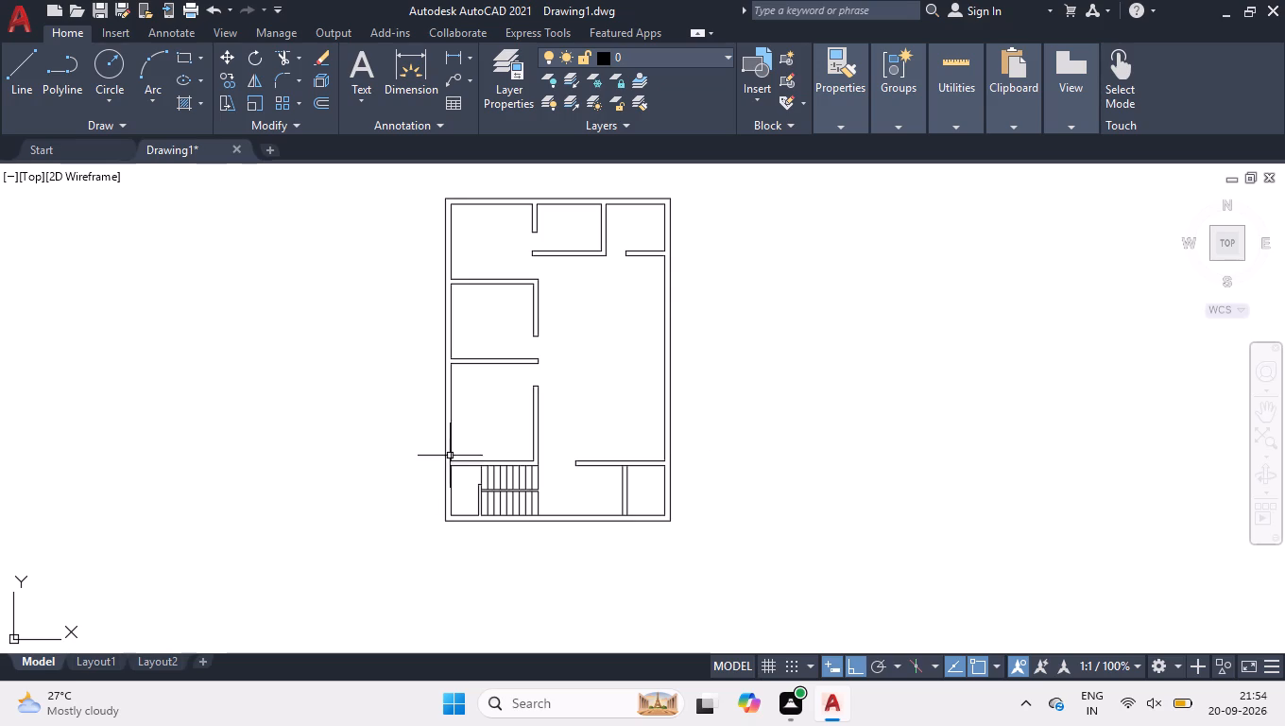
Trim the horizontal partition's lower line and the bottom wall's inner line between the new vertical partition's two lines.
scroll(605, 496, "up", 1)
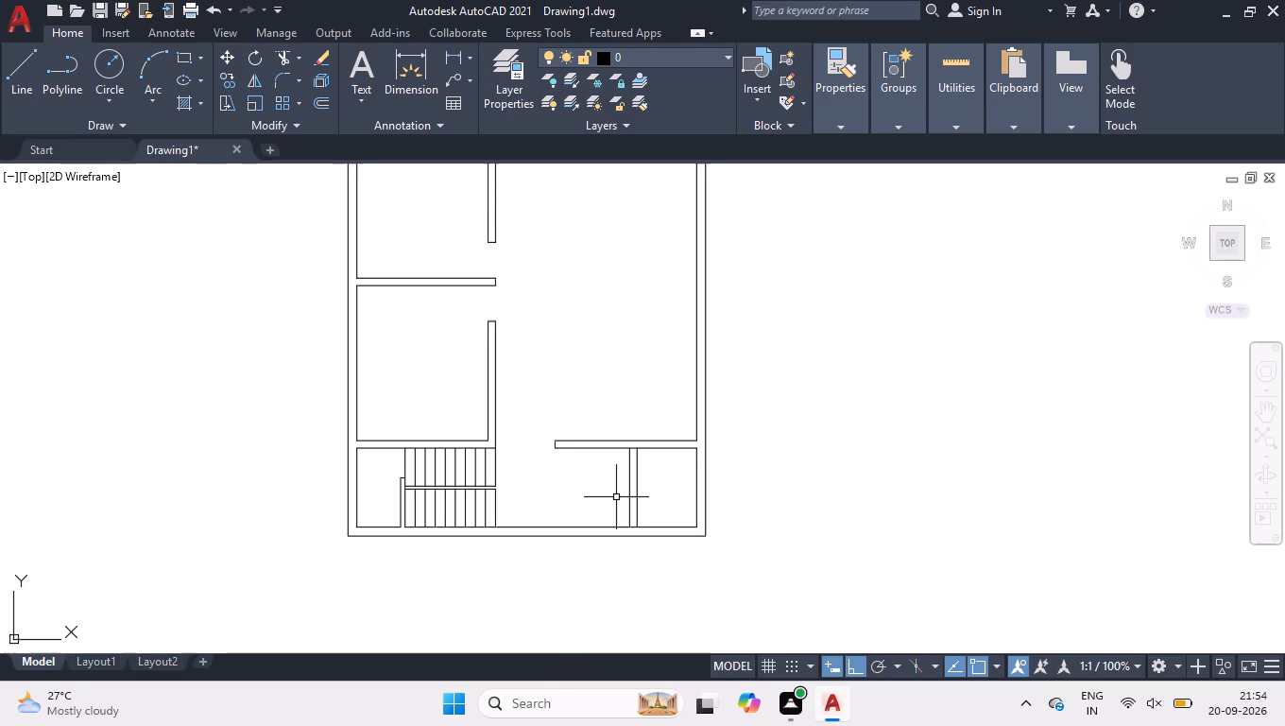
scroll(616, 497, "up", 1)
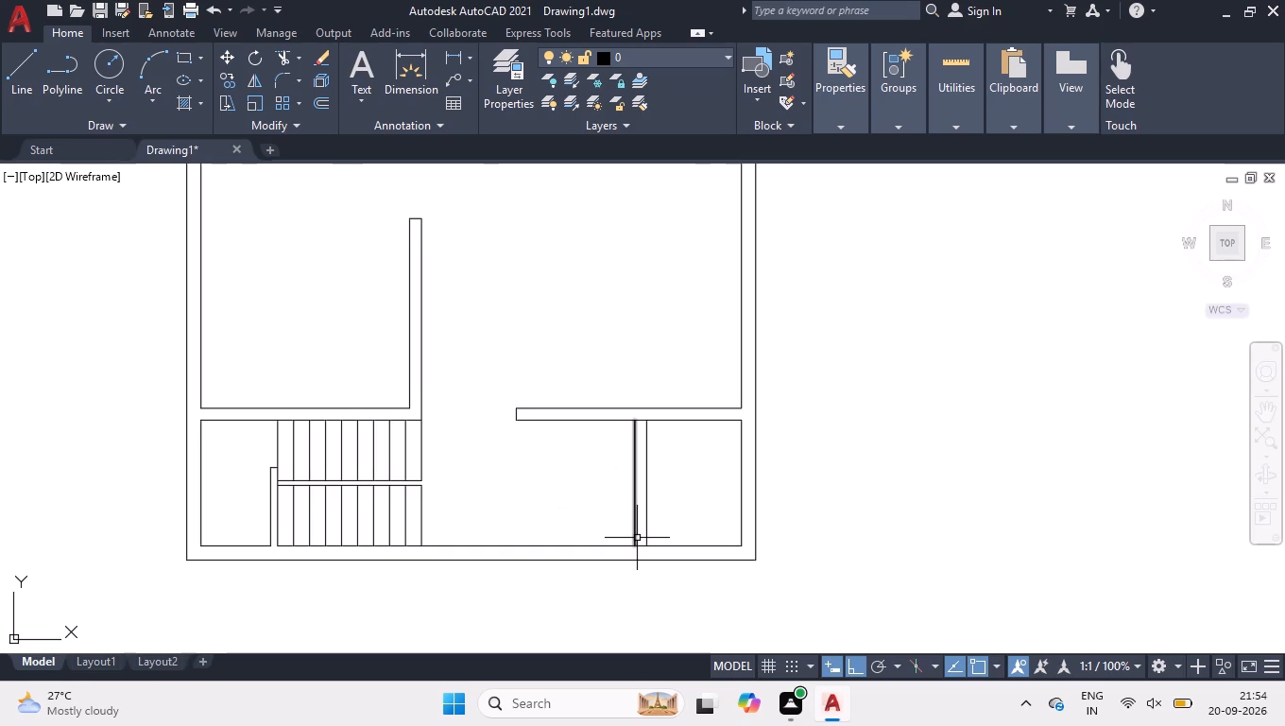
scroll(637, 538, "up", 1)
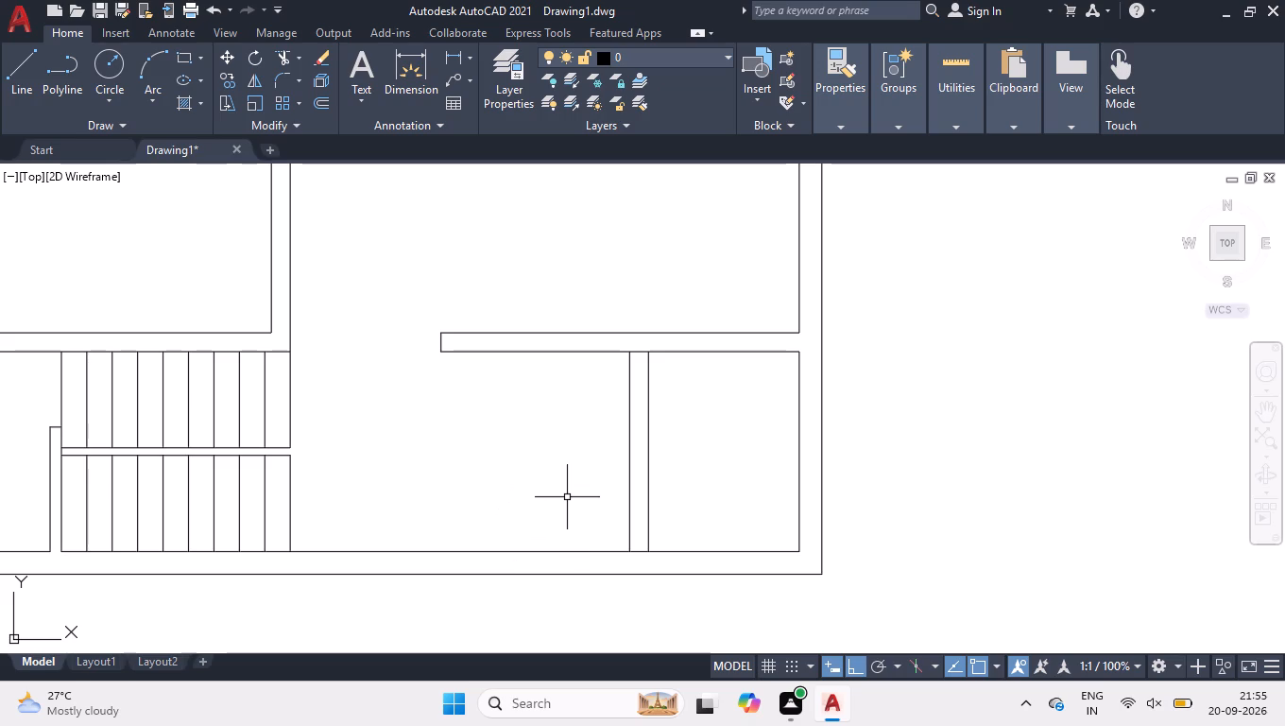
type("TR")
key("Return")
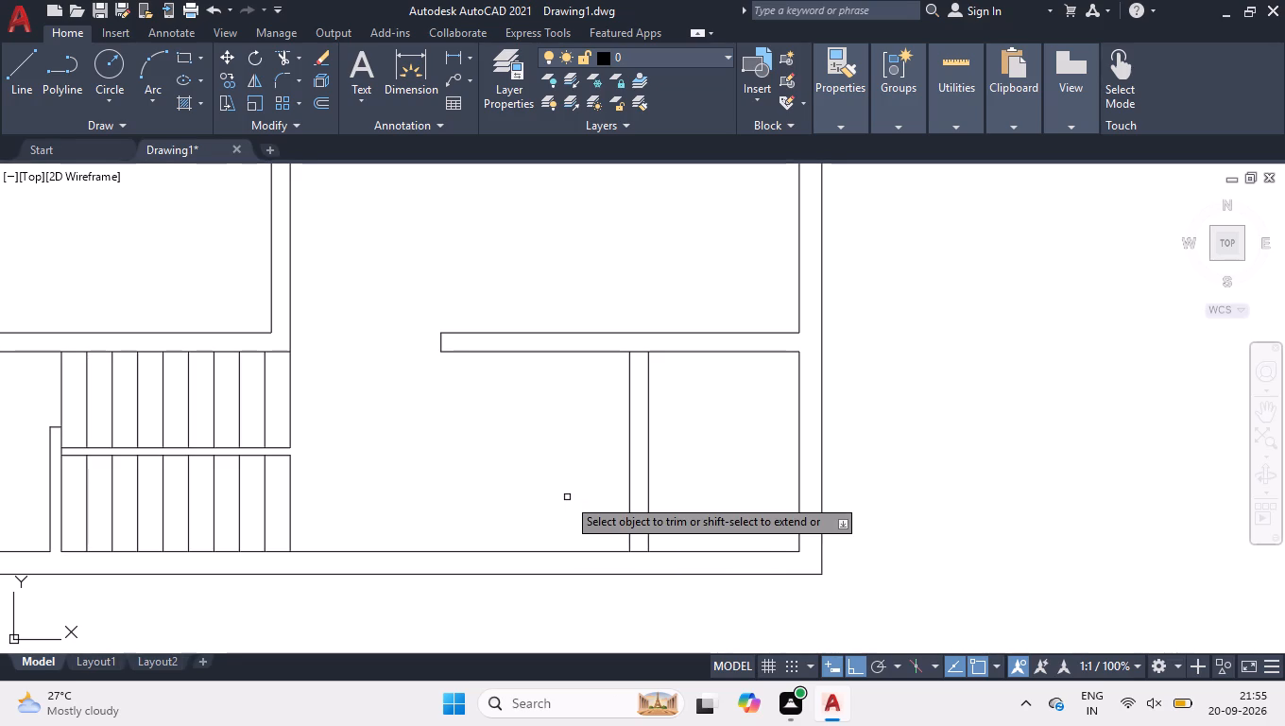
left_click(642, 346)
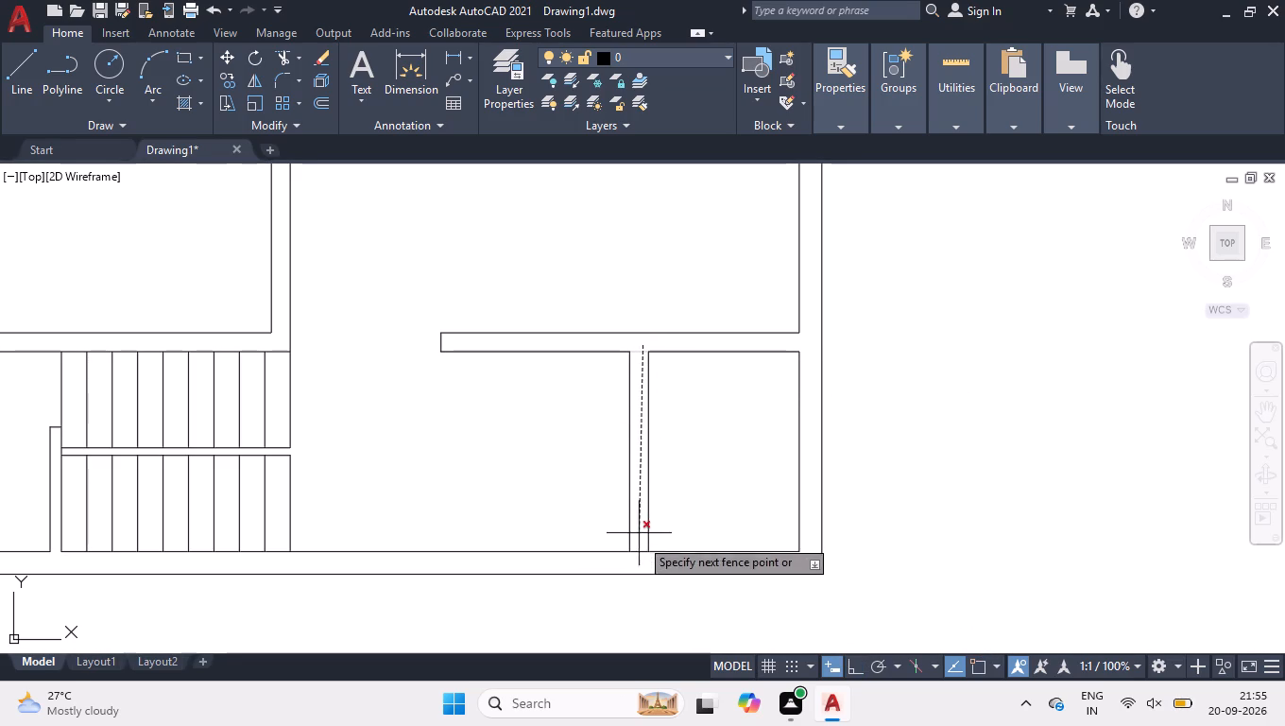
left_click(635, 567)
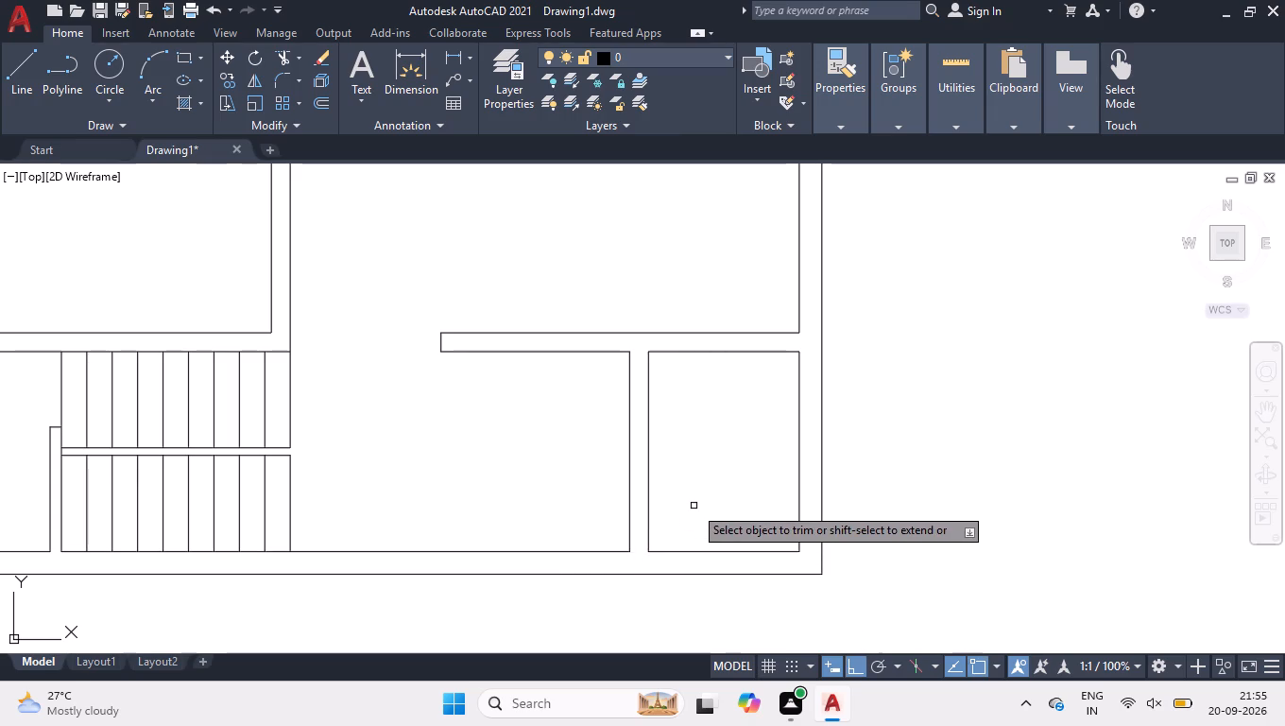
key("space")
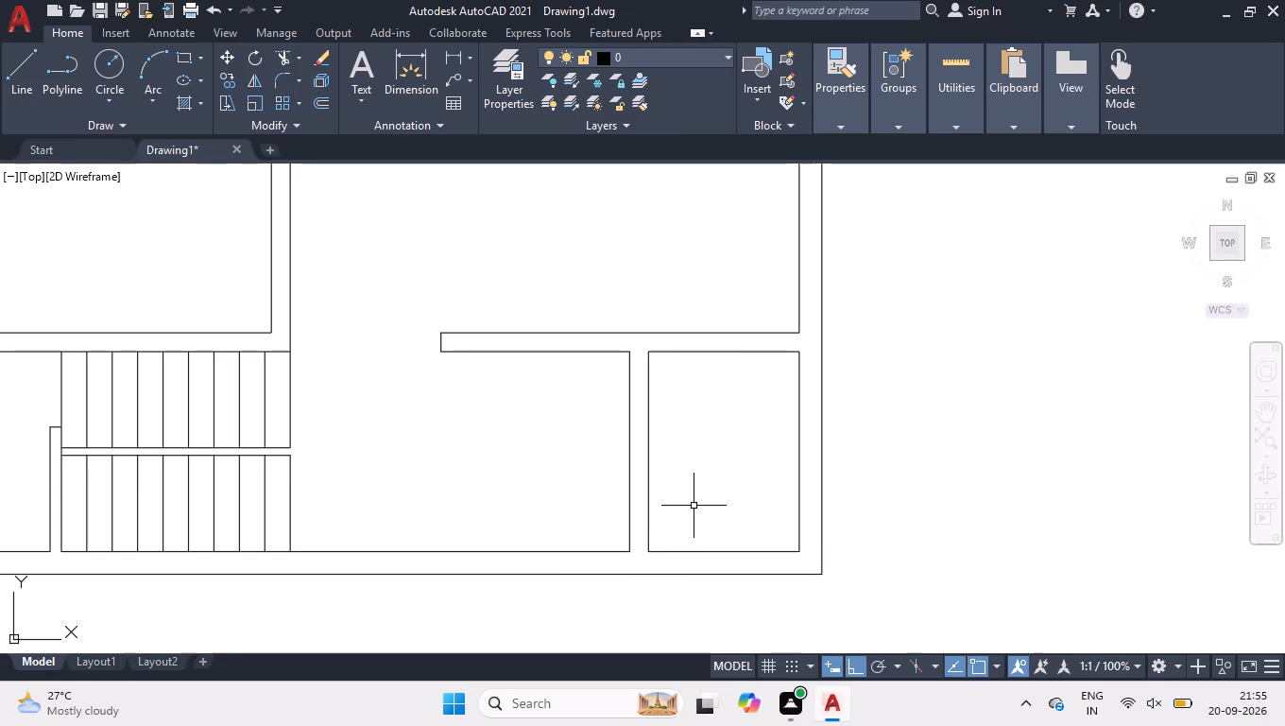
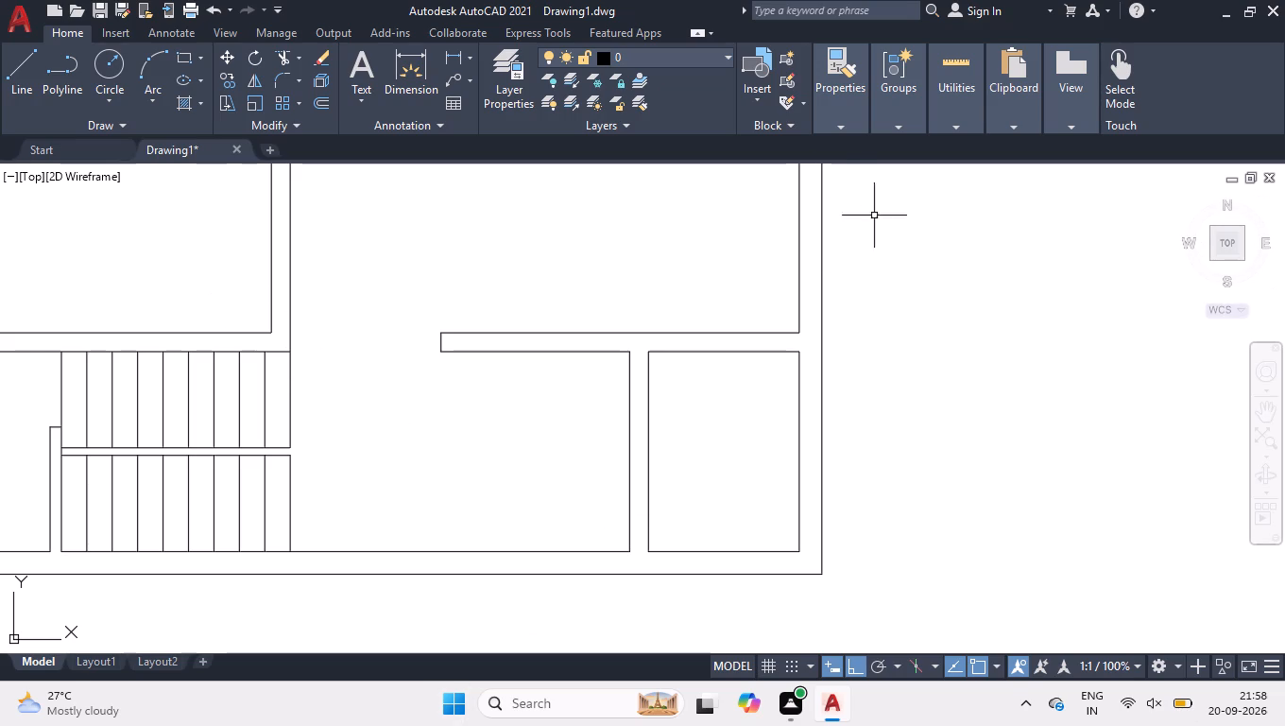
Draw a room outline from the right-hand partition's lower corner at the exterior wall: 13'7" down, 12'5" left, and up to the upper partition.
scroll(734, 443, "down", 2)
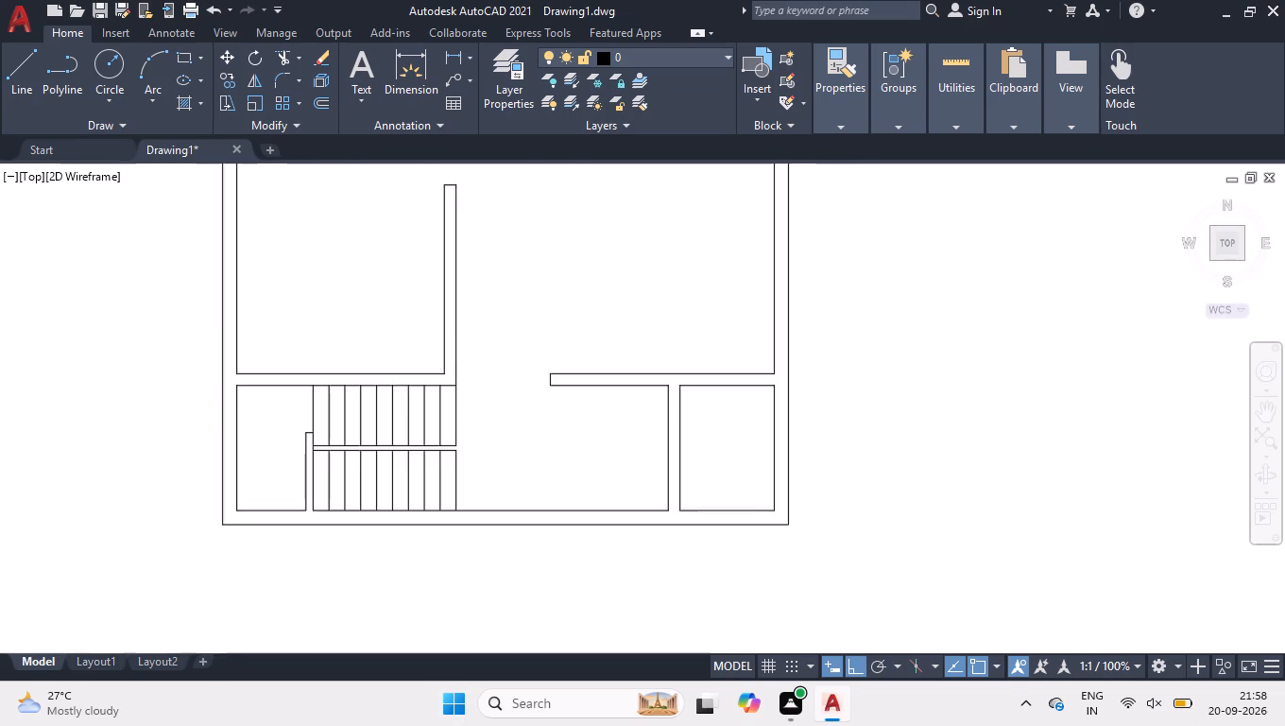
scroll(707, 375, "down", 1)
scroll(670, 182, "up", 1)
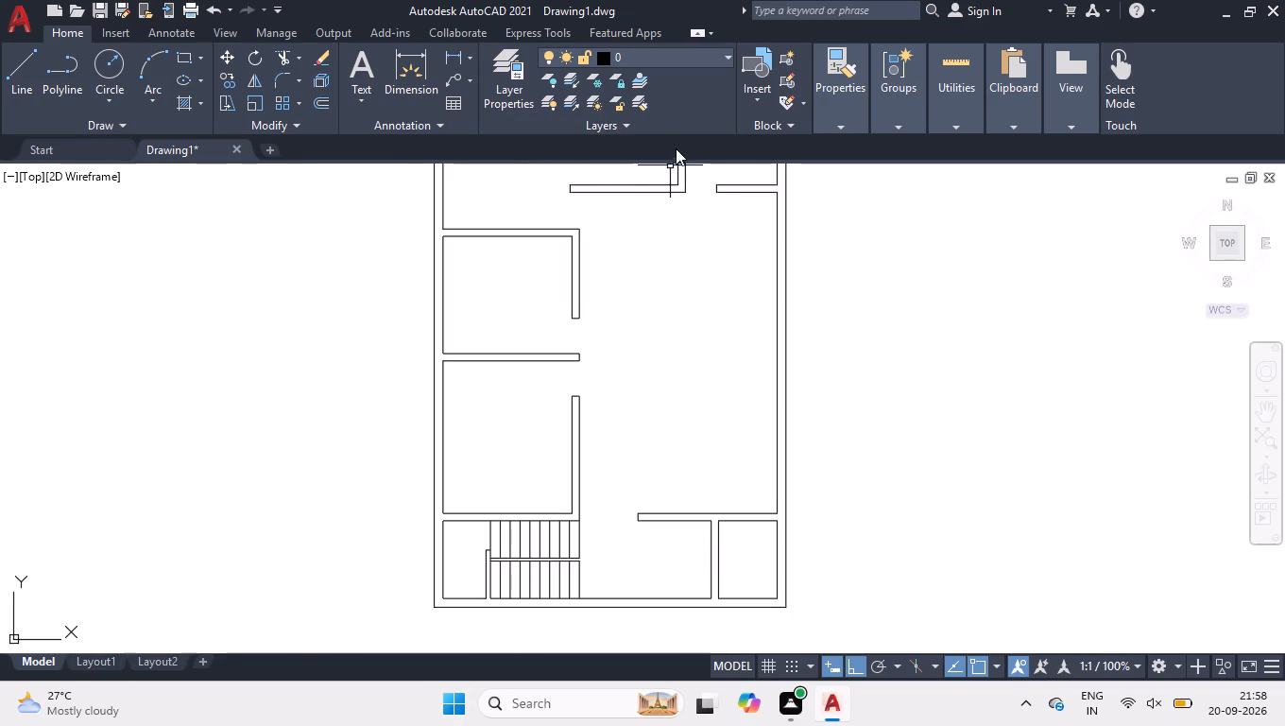
scroll(679, 180, "up", 2)
key("l")
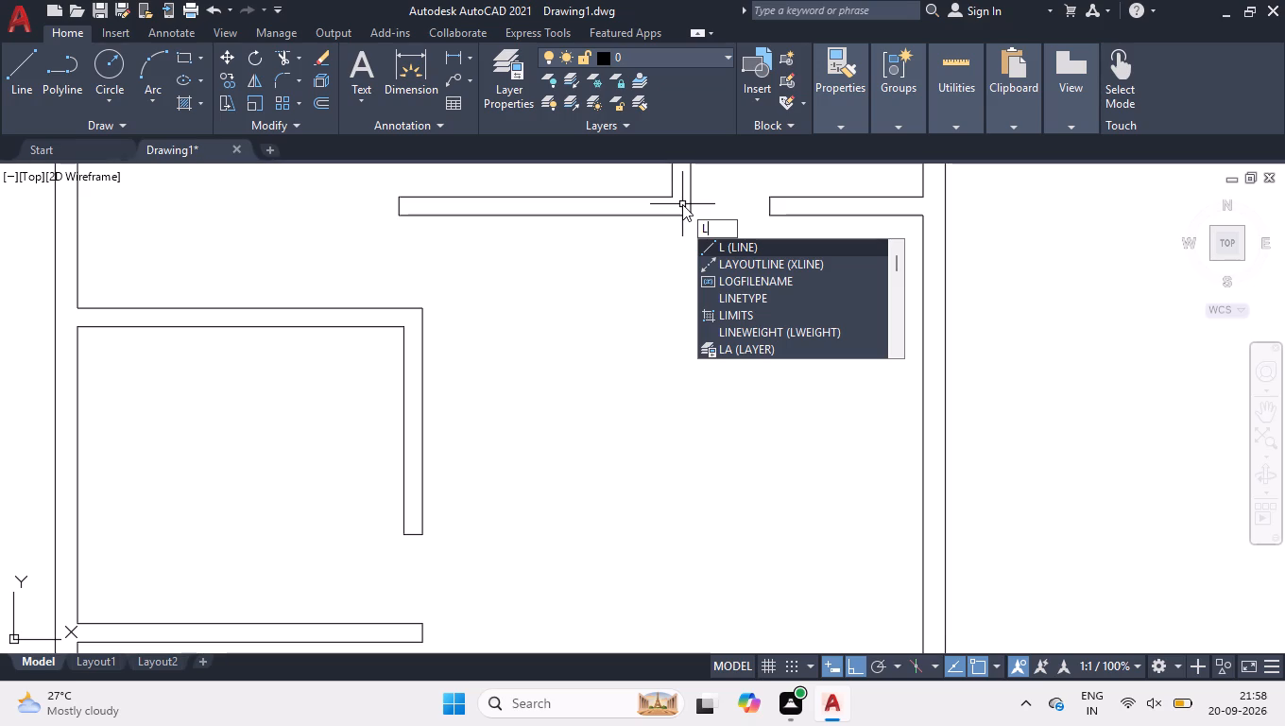
key("Return")
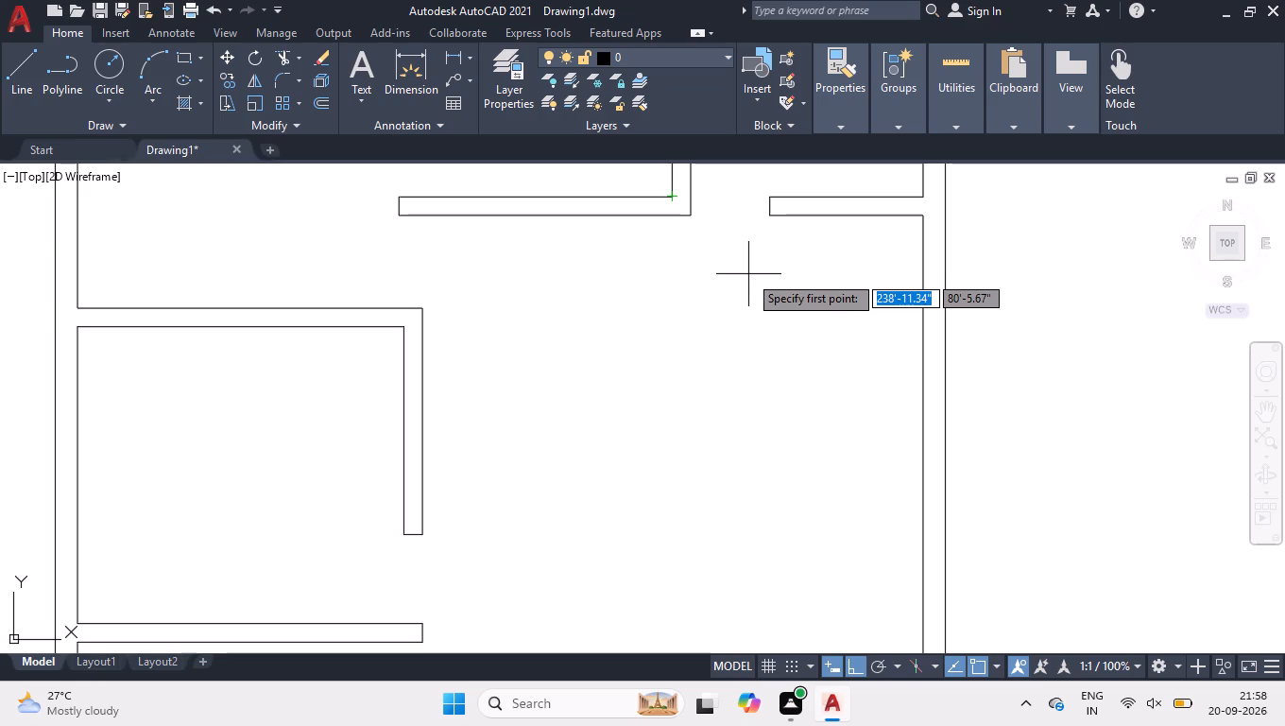
left_click(921, 220)
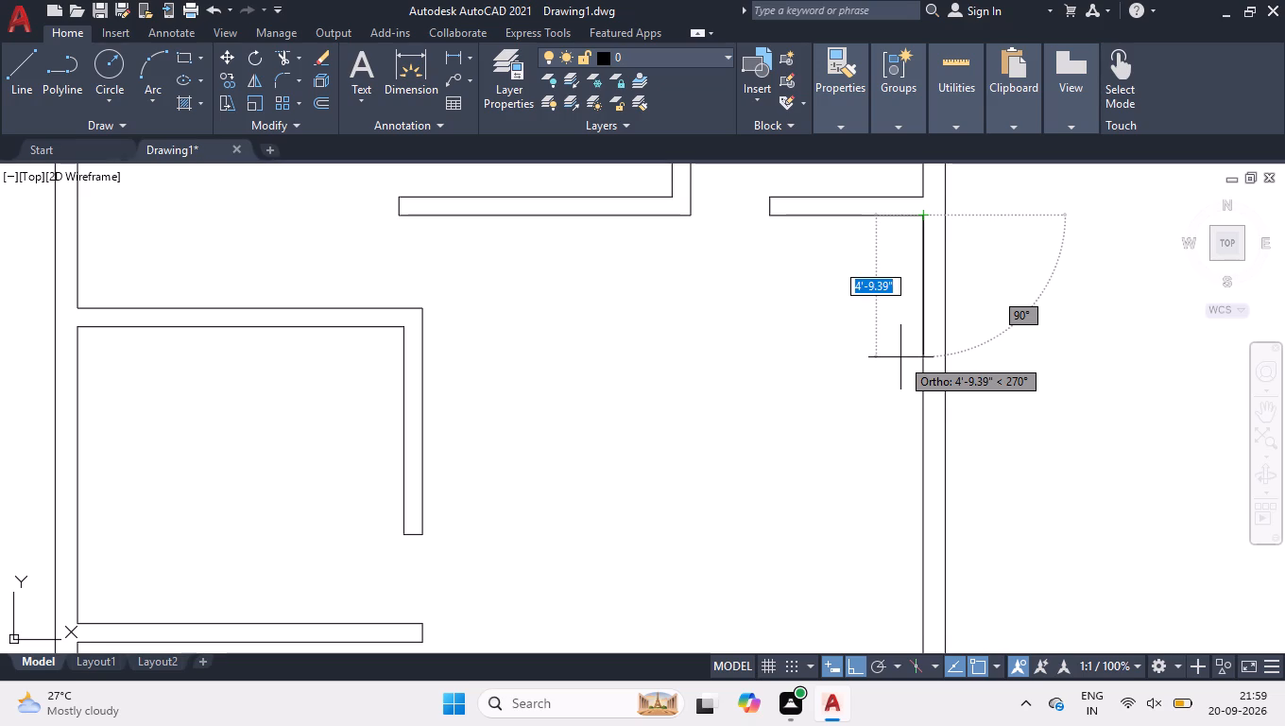
type("13'7")
key("Return")
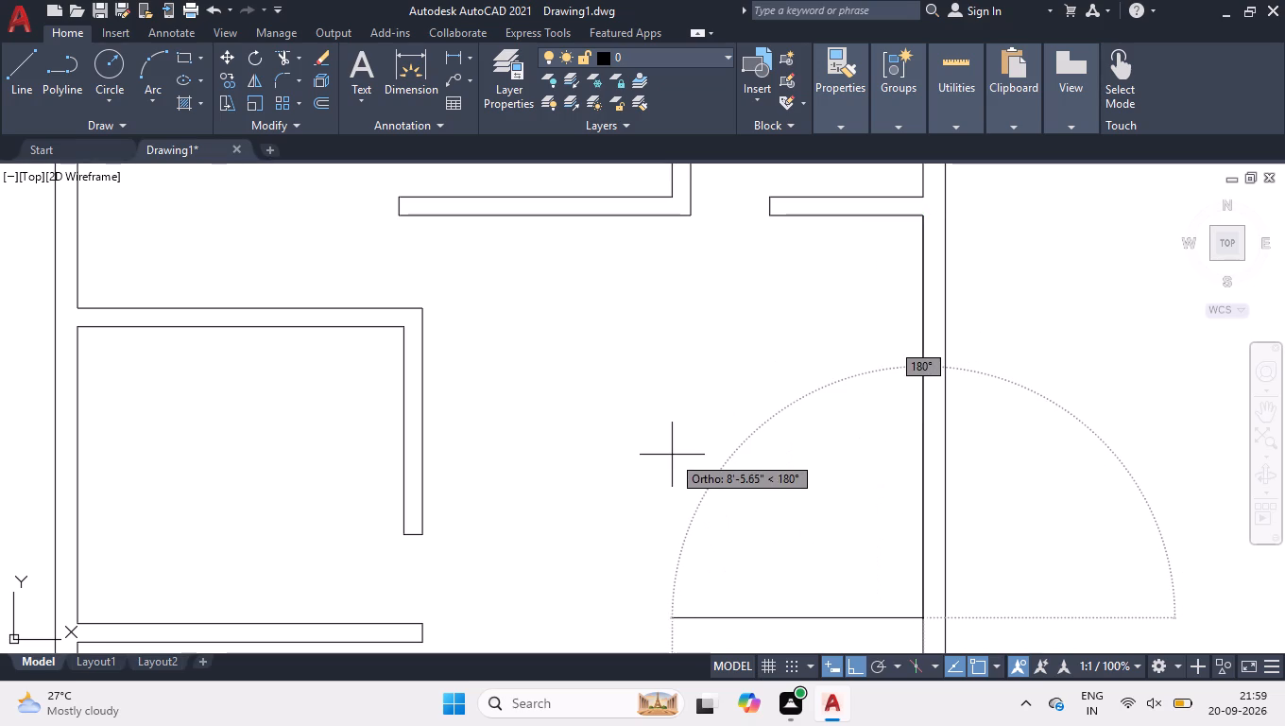
type("12'5")
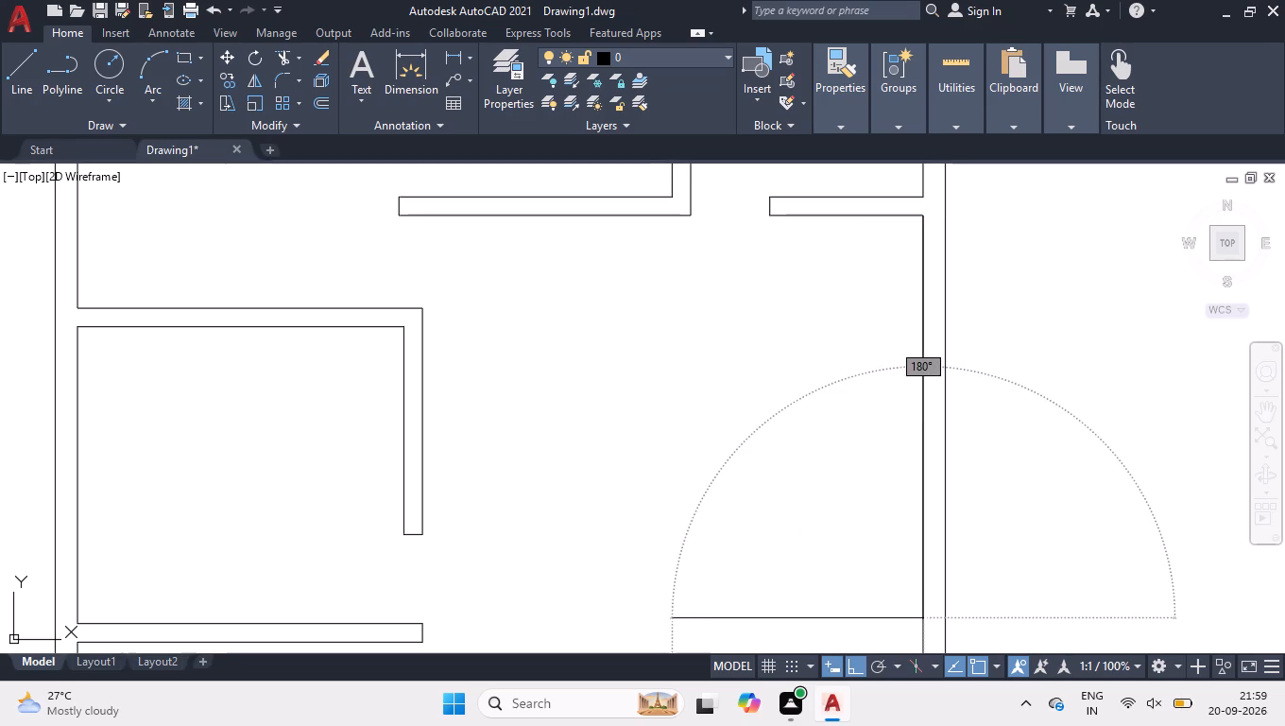
key("Return")
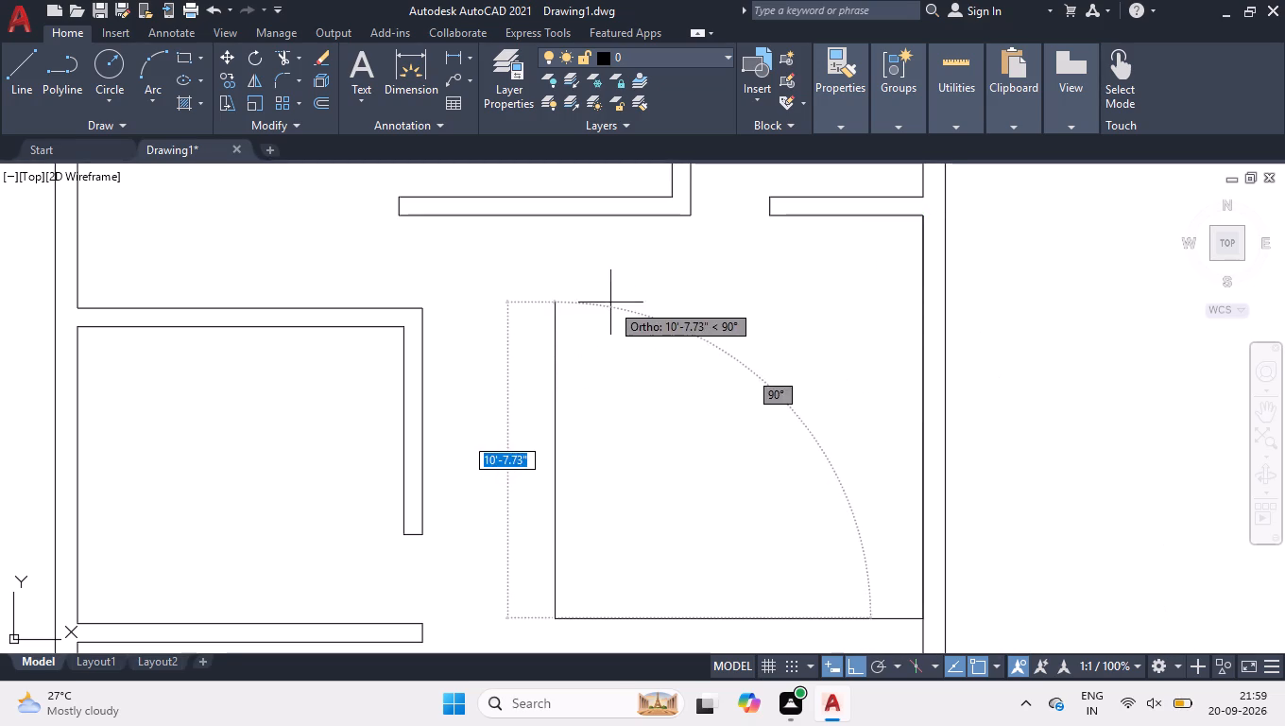
left_click(556, 216)
key("space")
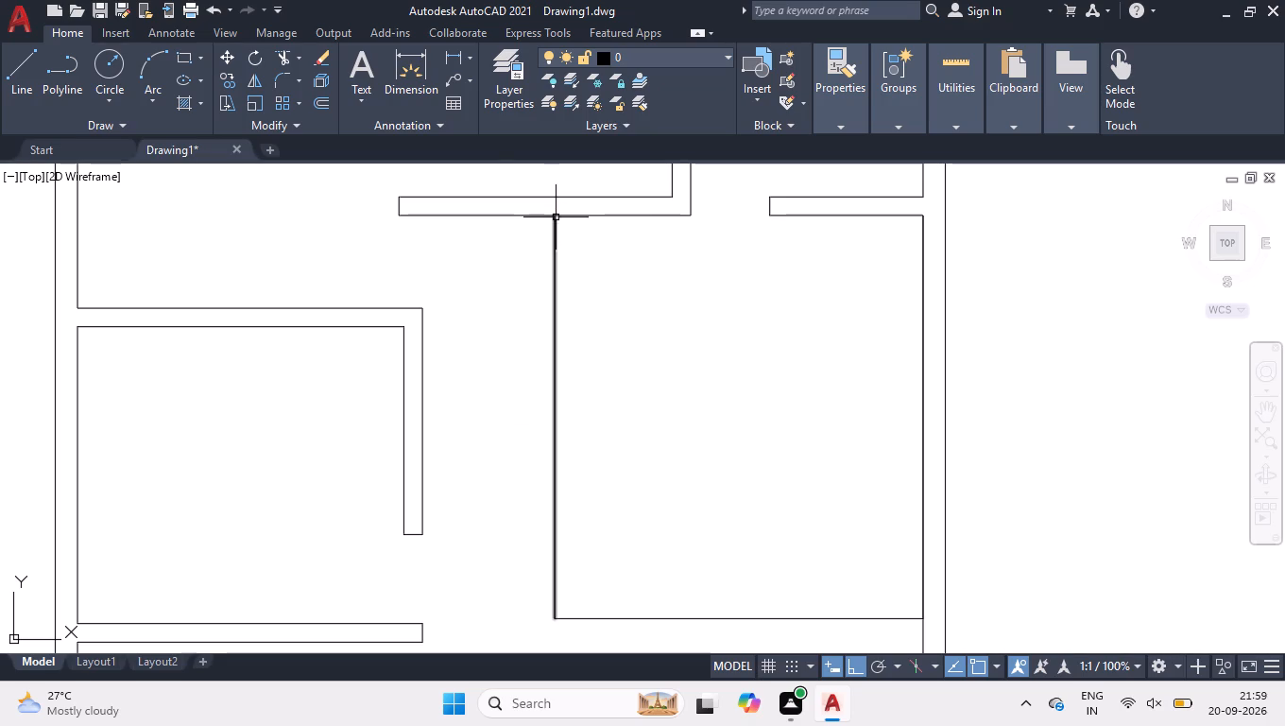
Shift the new outline's vertical line along the right exterior wall 13'0.5" to the left as the room wall's outer line.
scroll(701, 421, "down", 2)
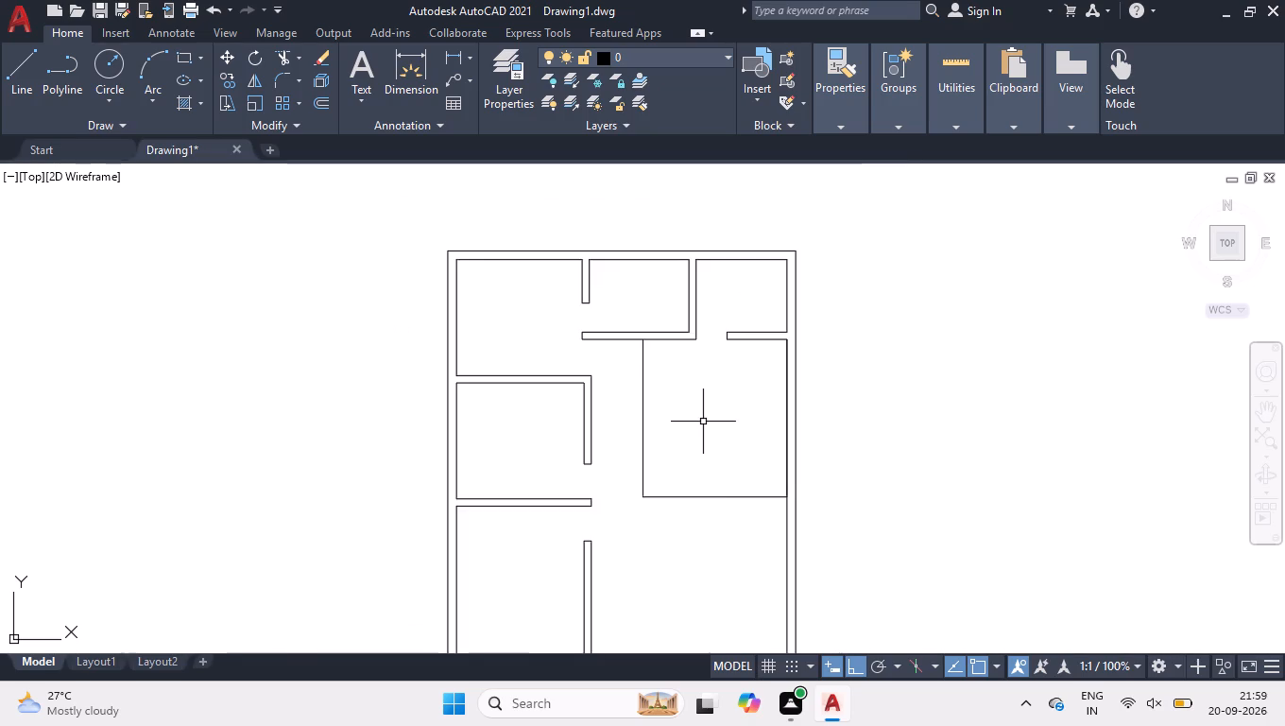
scroll(718, 499, "up", 1)
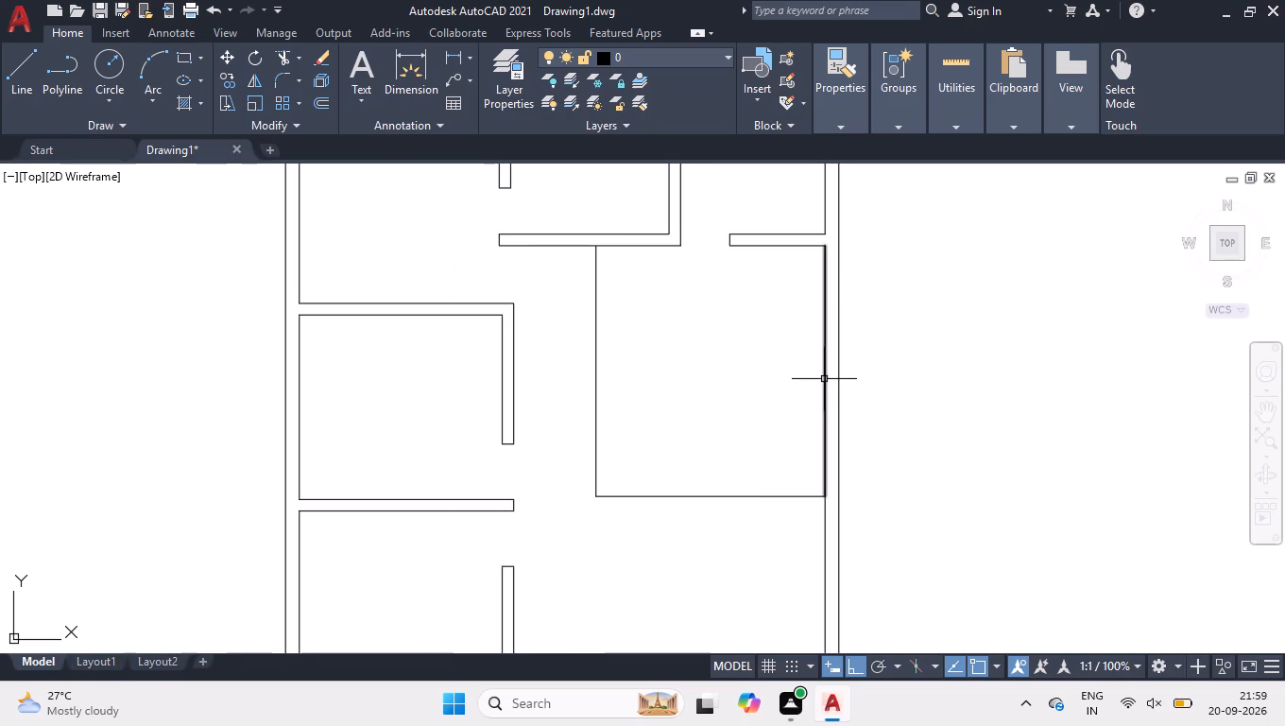
left_click(825, 378)
left_click(821, 371)
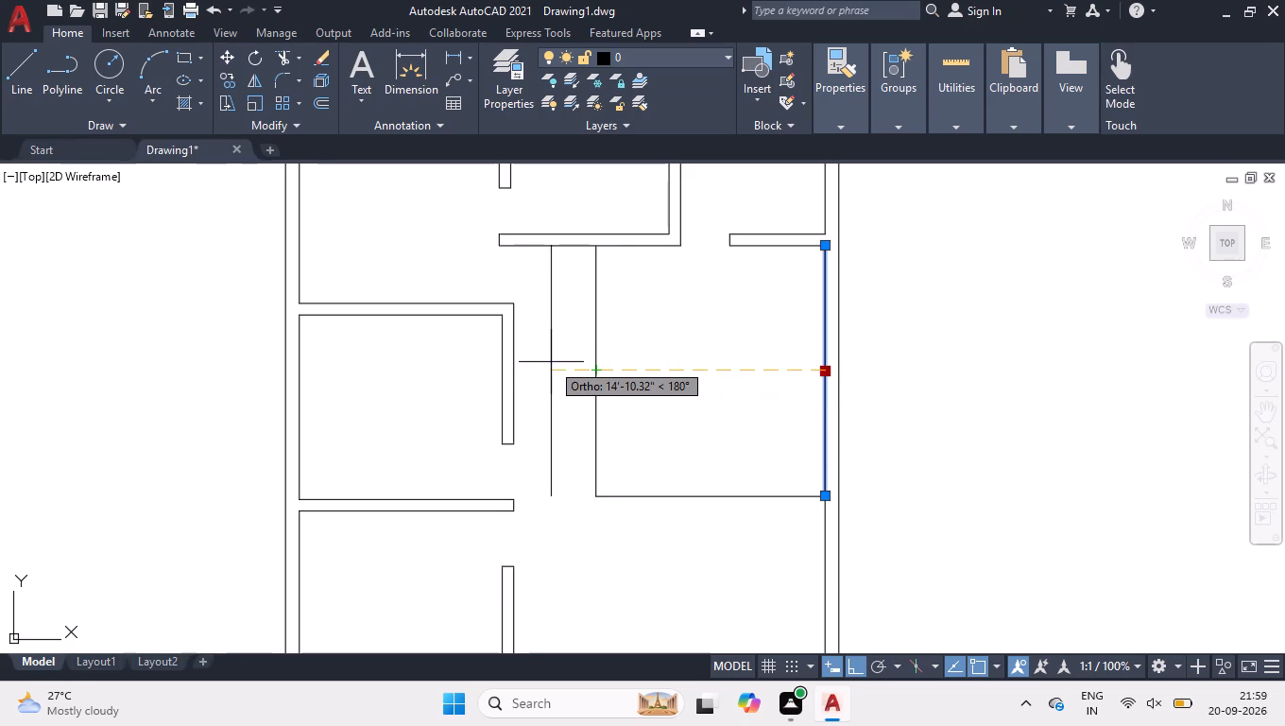
type("13'")
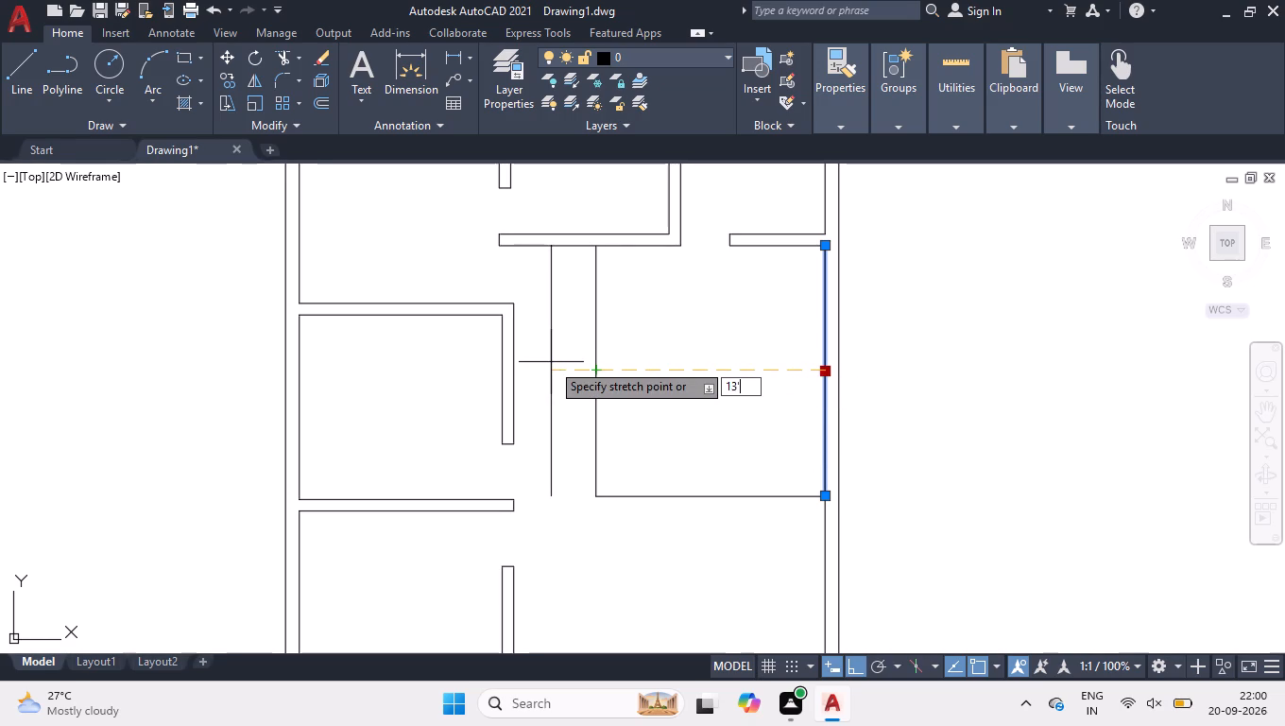
type("0.5")
key("Return")
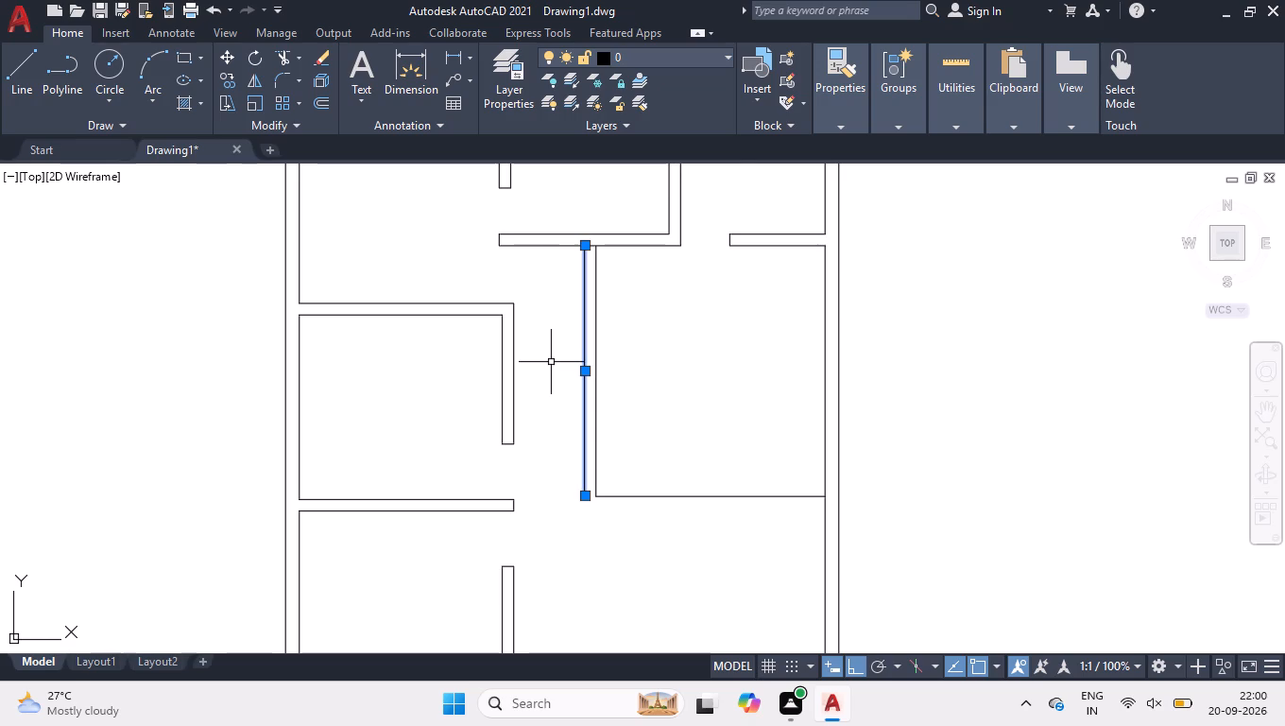
Measure the gap between the room wall's two vertical lines.
left_click(934, 146)
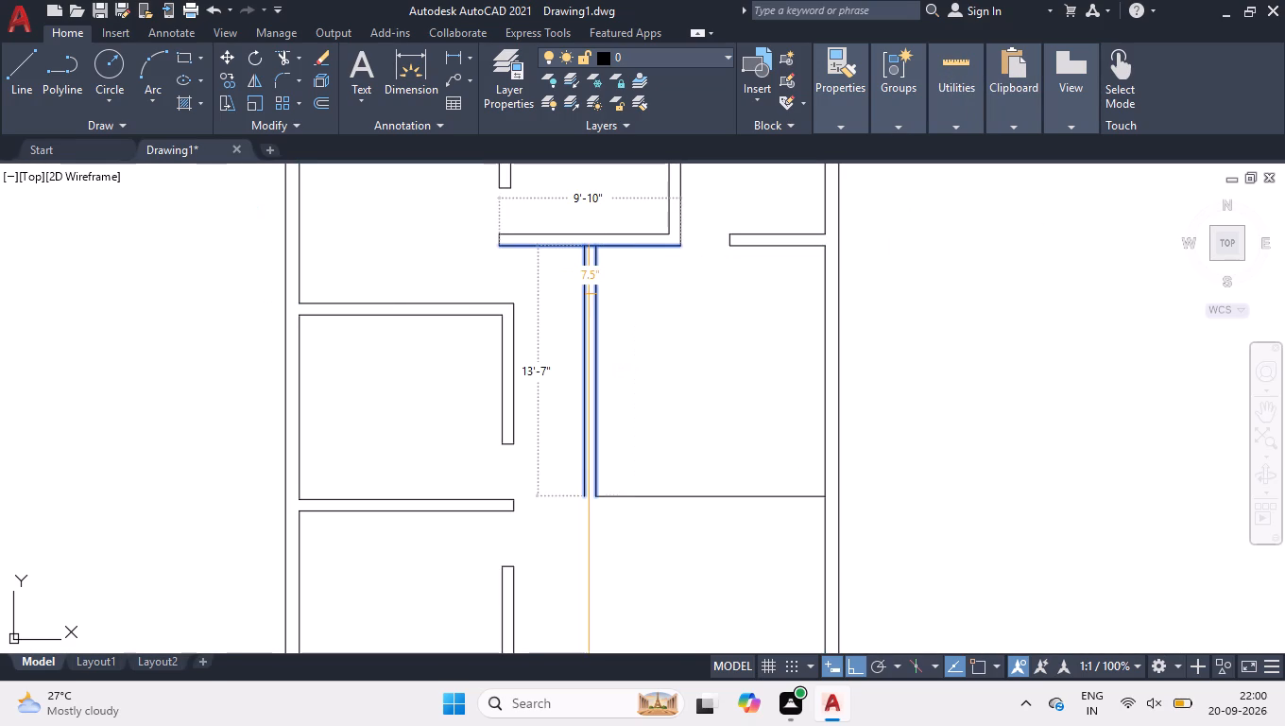
key("space")
Offset the room outline's bottom horizontal line 7.5" downward to form the lower wall.
scroll(590, 285, "down", 1)
scroll(622, 457, "up", 2)
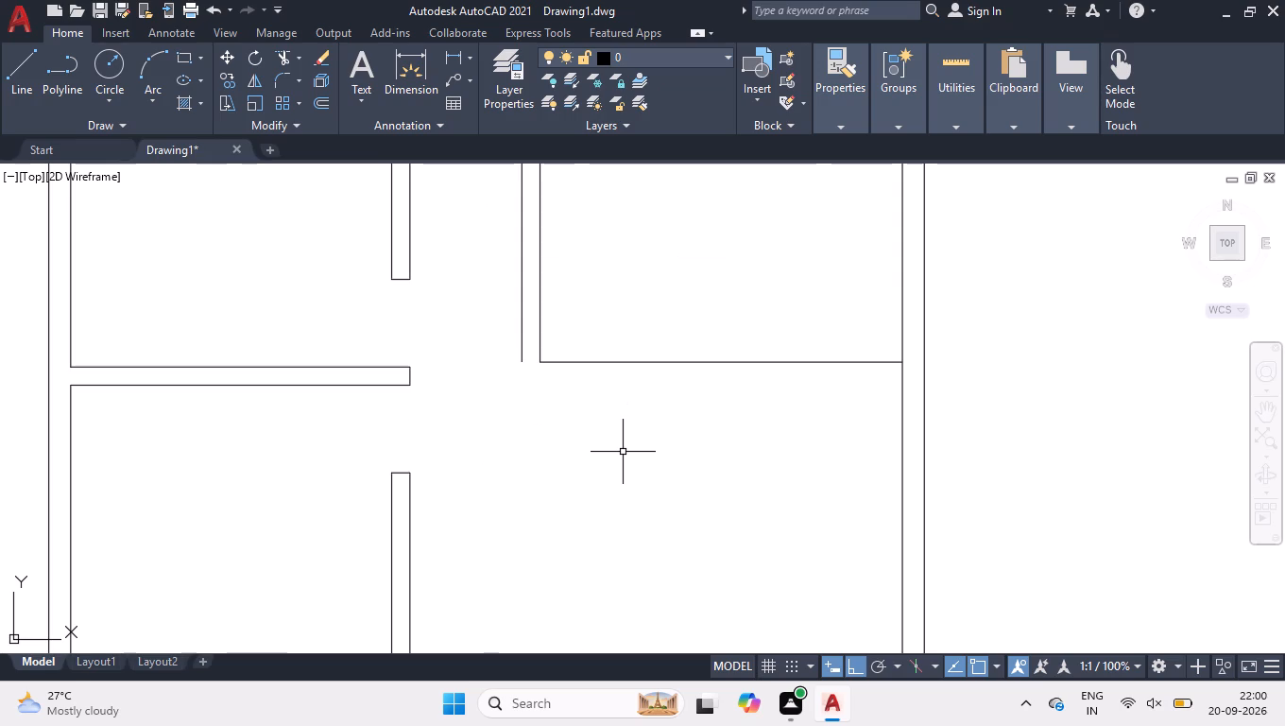
type("OFF")
key("Return")
type("7.5")
key("Return")
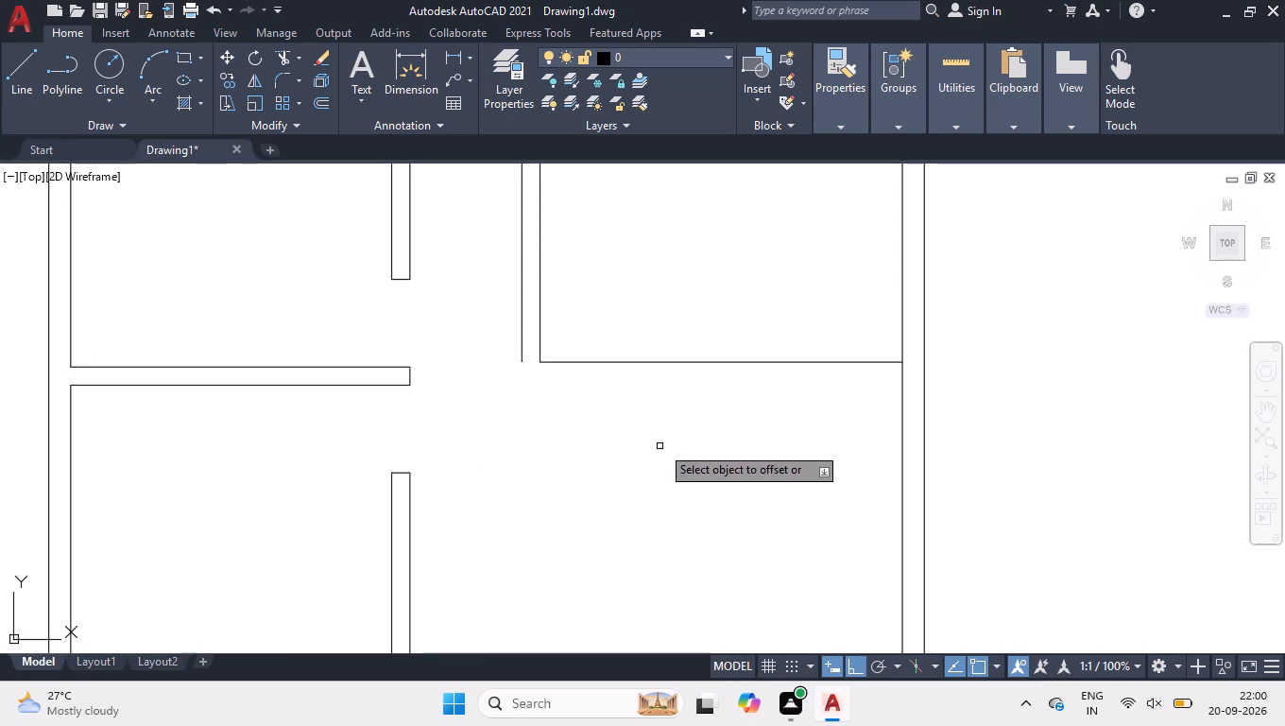
left_click(599, 364)
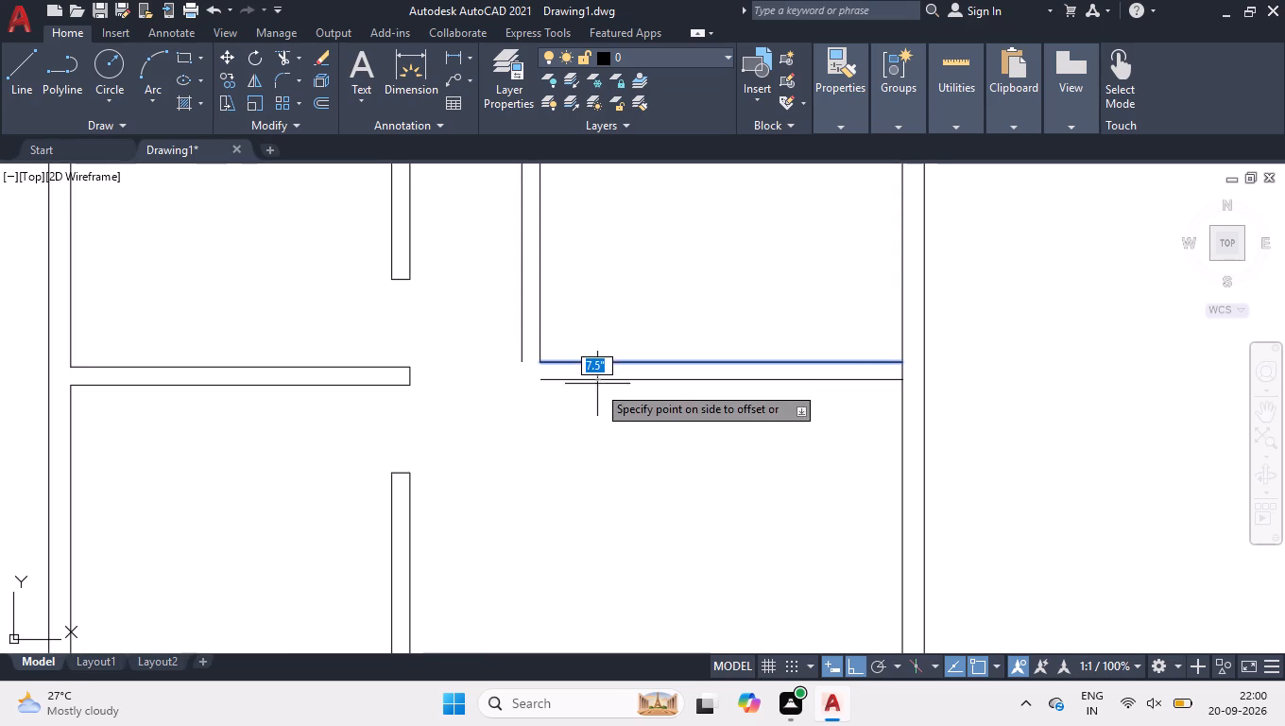
left_click(595, 402)
key("space")
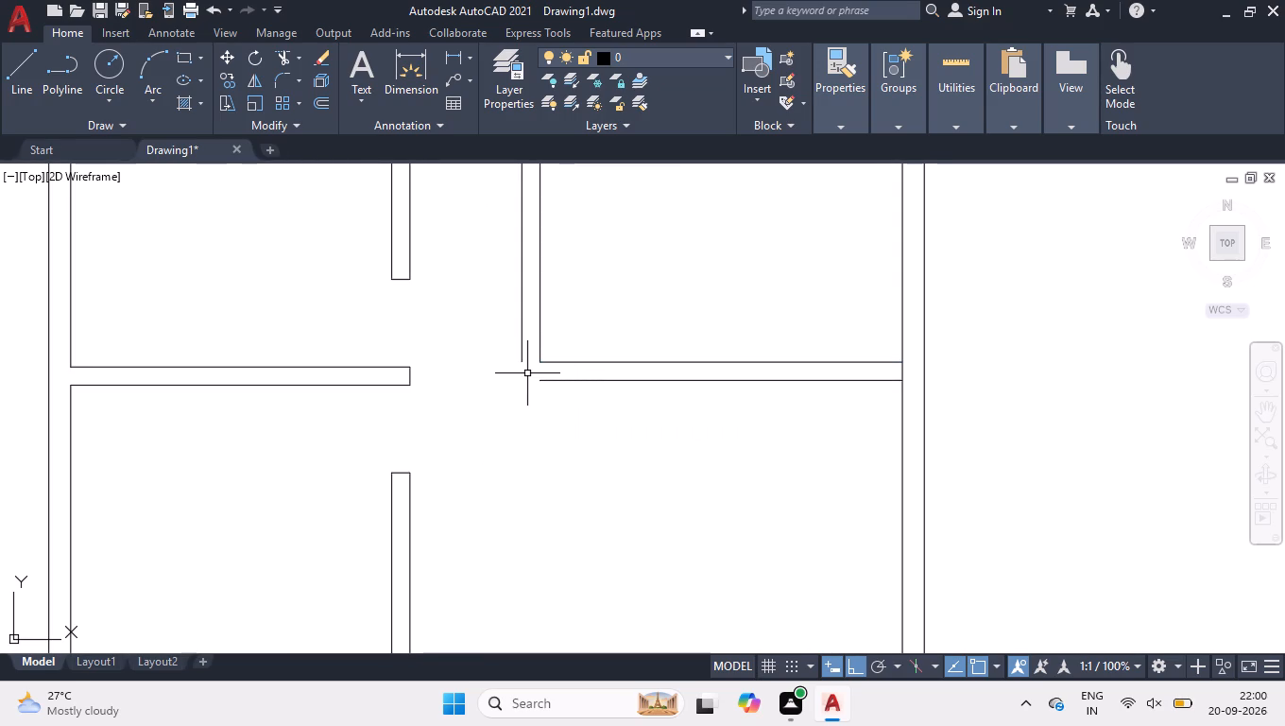
Fillet the wall's outer vertical line and the lower offset line into a closed corner.
key("f")
key("space")
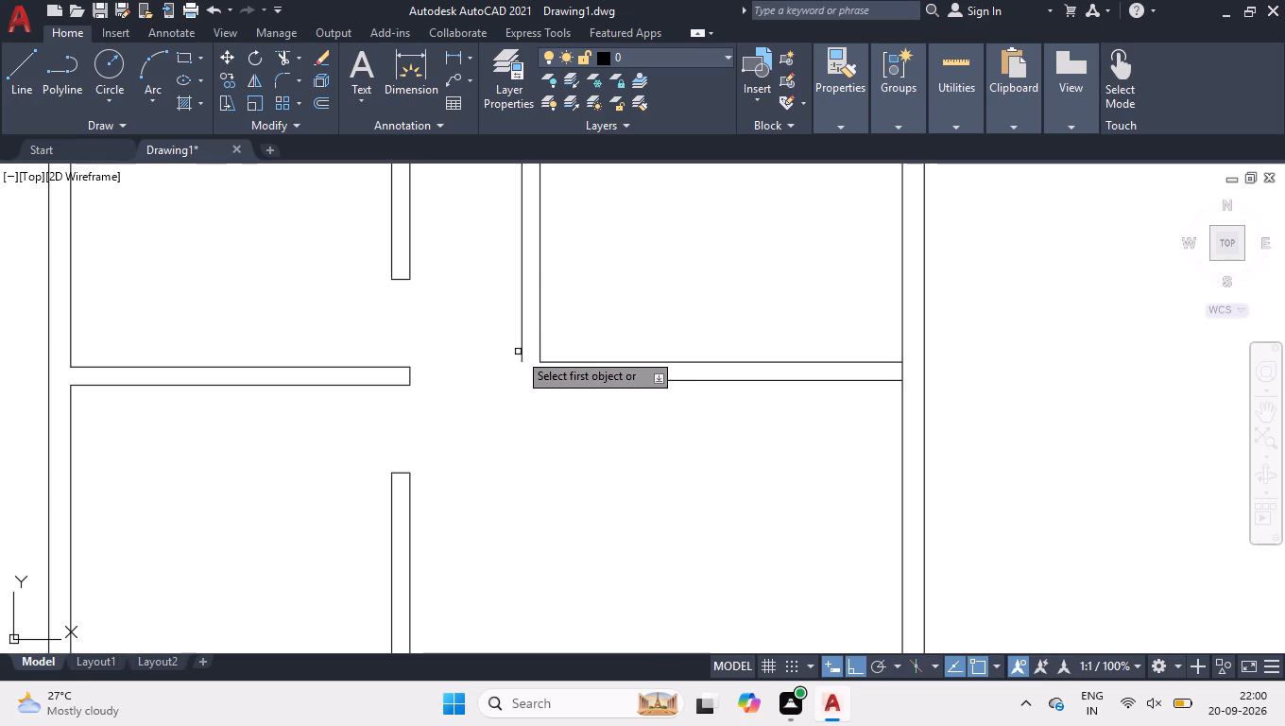
left_click(521, 347)
left_click(544, 379)
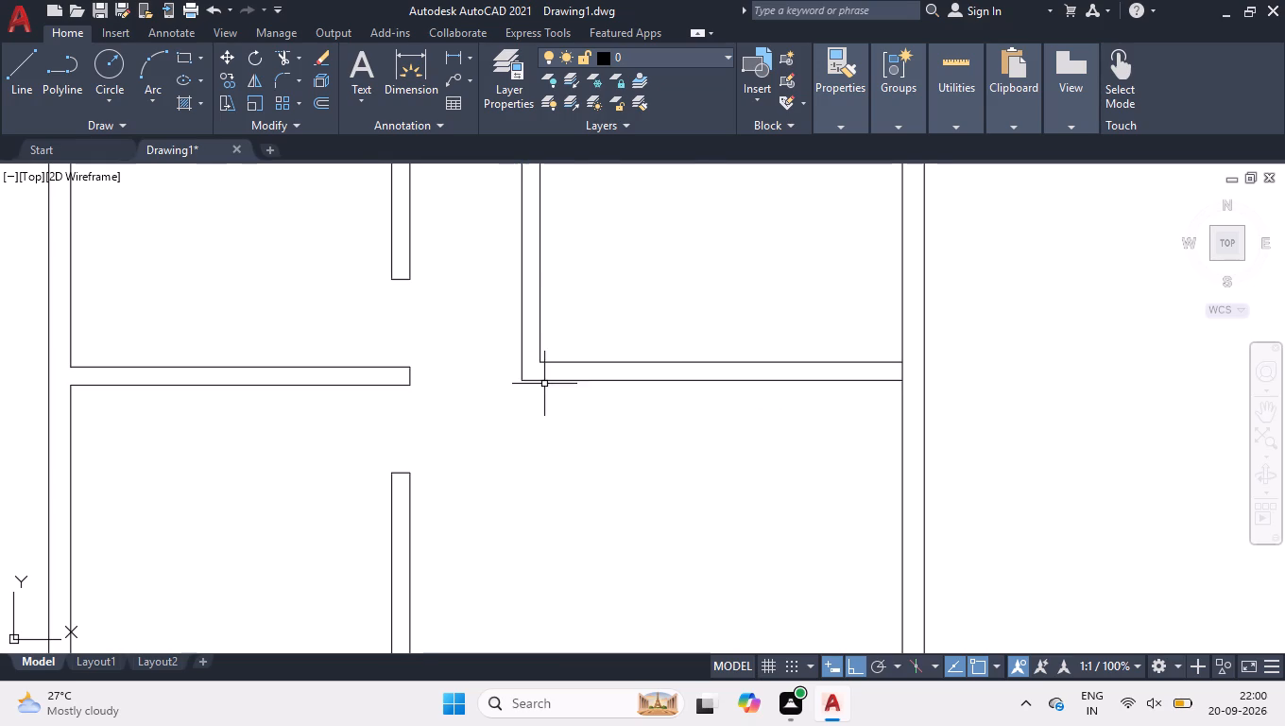
Trim the upper partition's lower line and the right exterior wall's inner line where the new room's walls meet them.
scroll(547, 376, "down", 2)
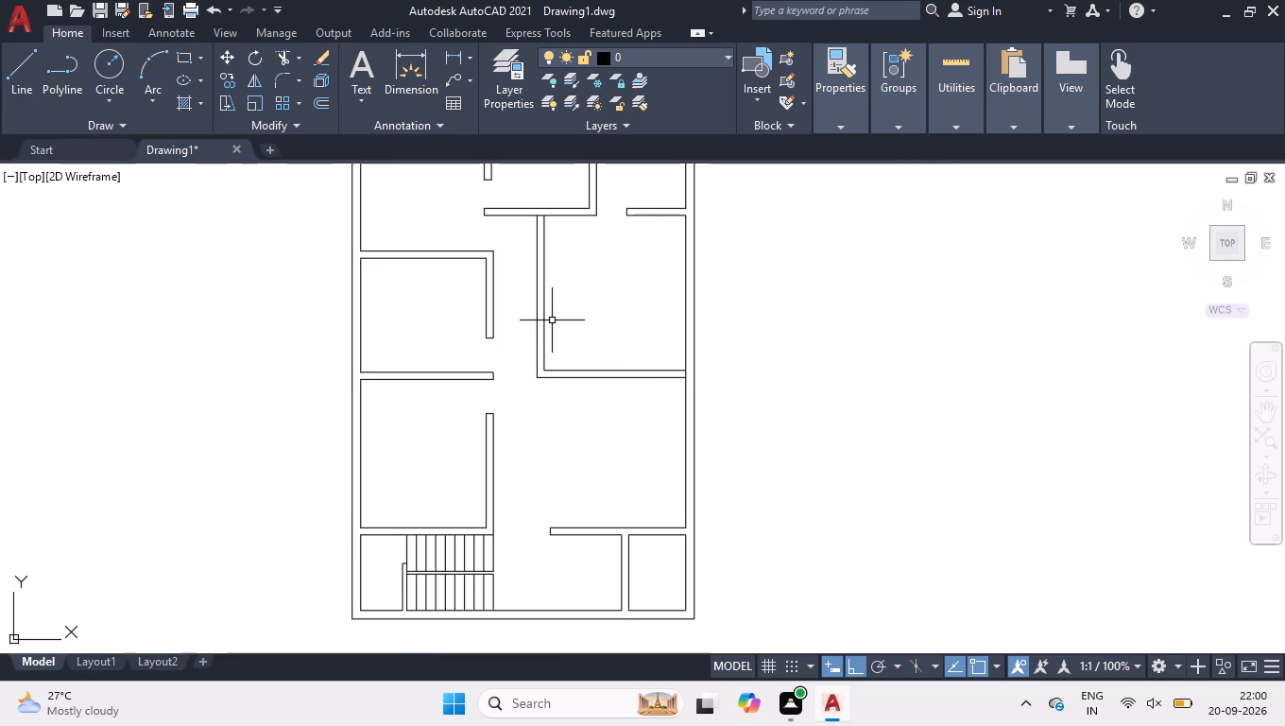
type("TR")
key("Return")
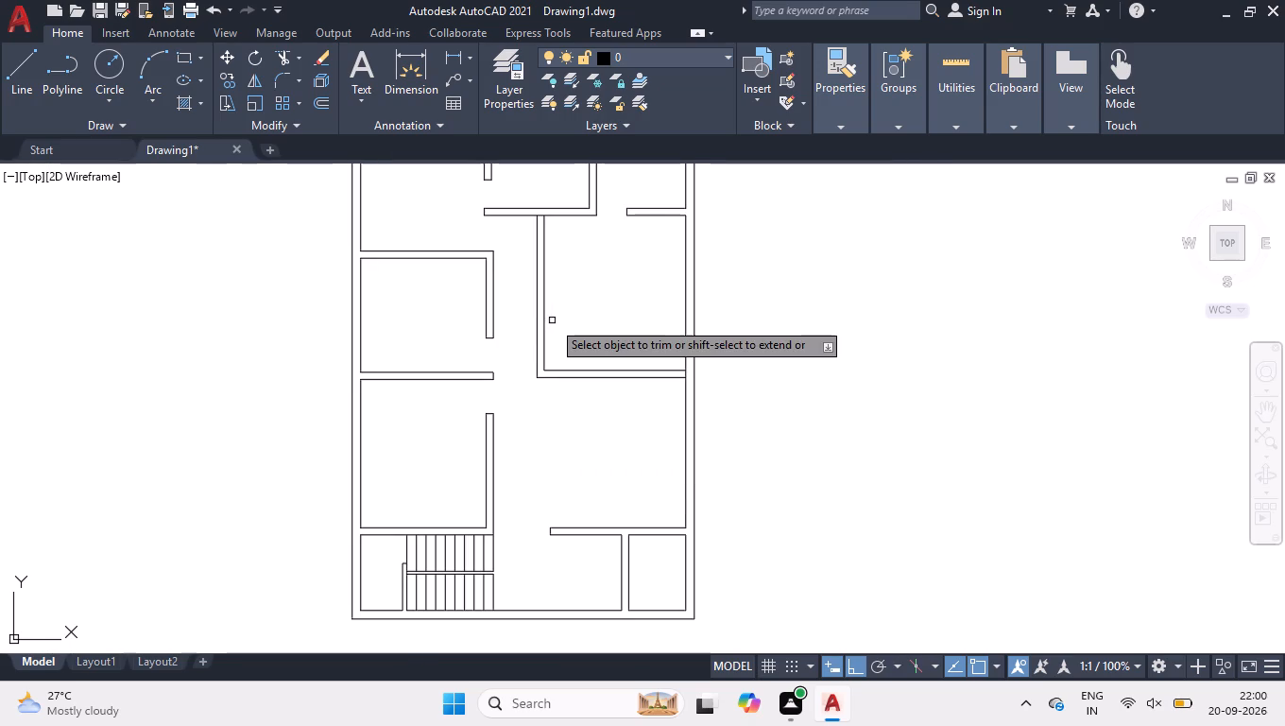
scroll(536, 267, "up", 2)
scroll(530, 292, "down", 2)
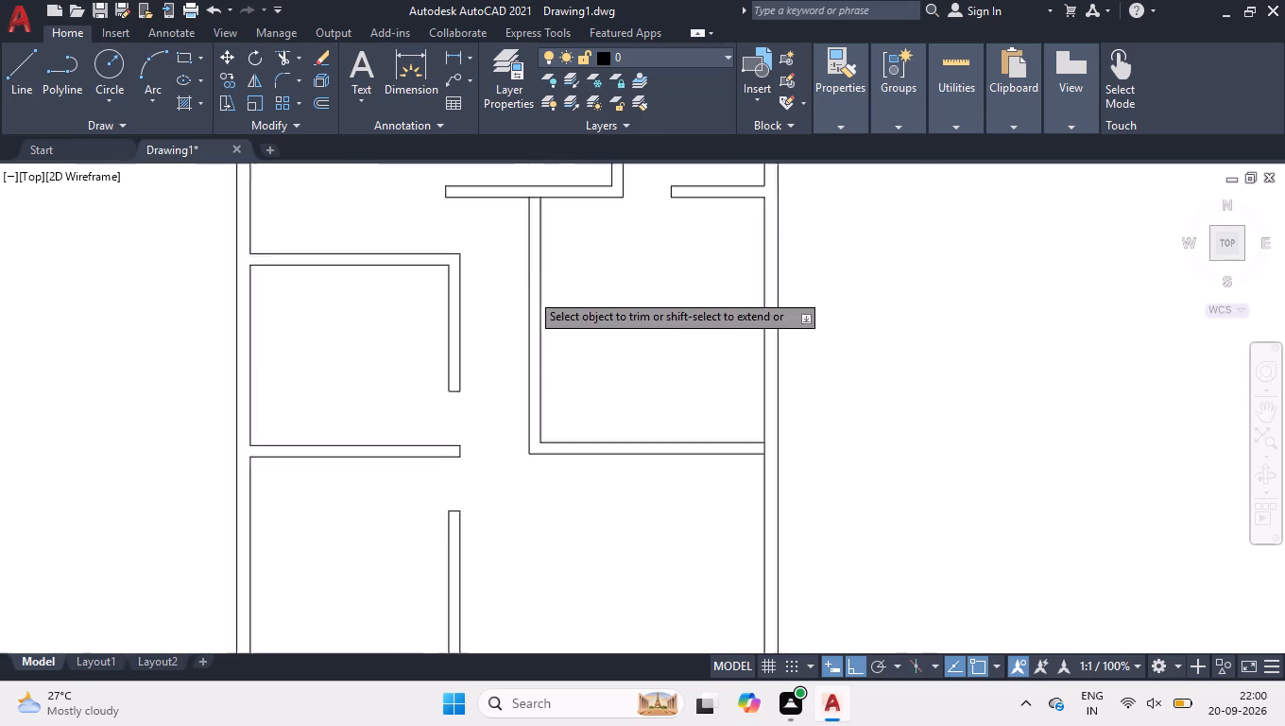
scroll(553, 229, "up", 5)
left_click(403, 259)
left_click(434, 220)
scroll(434, 220, "down", 7)
scroll(501, 312, "up", 6)
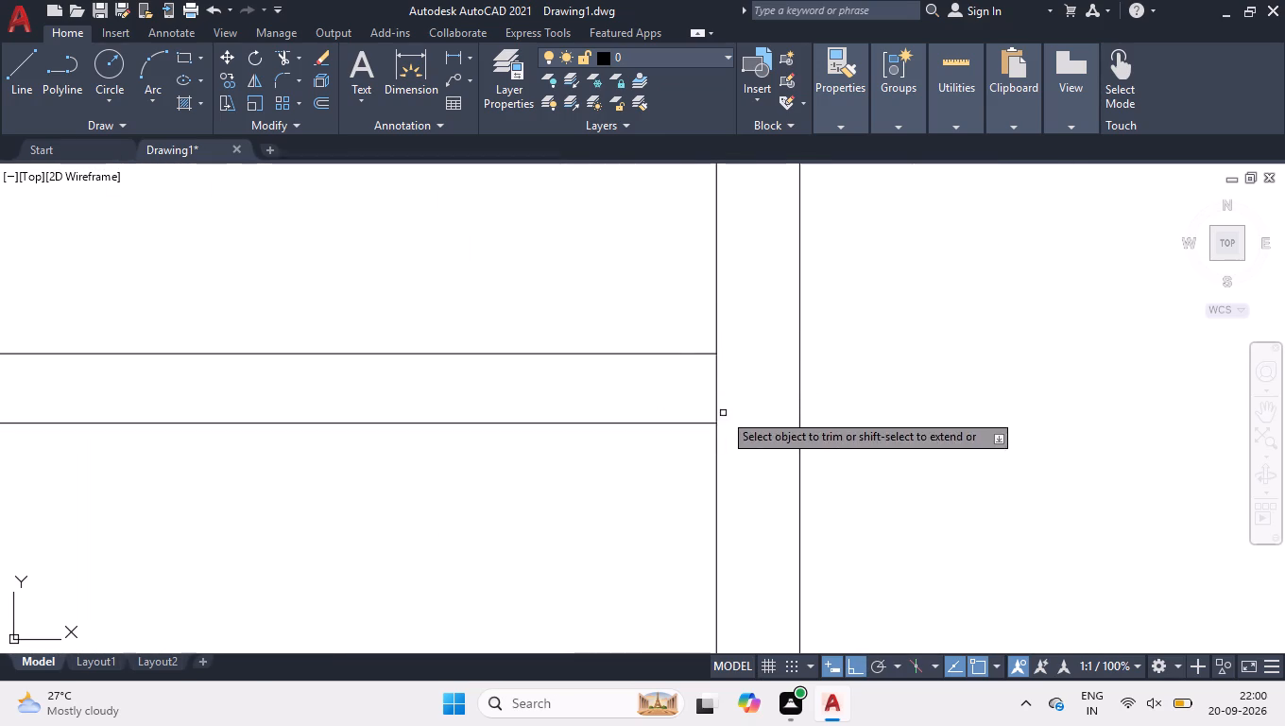
left_click(750, 378)
left_click(669, 384)
key("space")
scroll(681, 397, "down", 3)
scroll(758, 399, "down", 4)
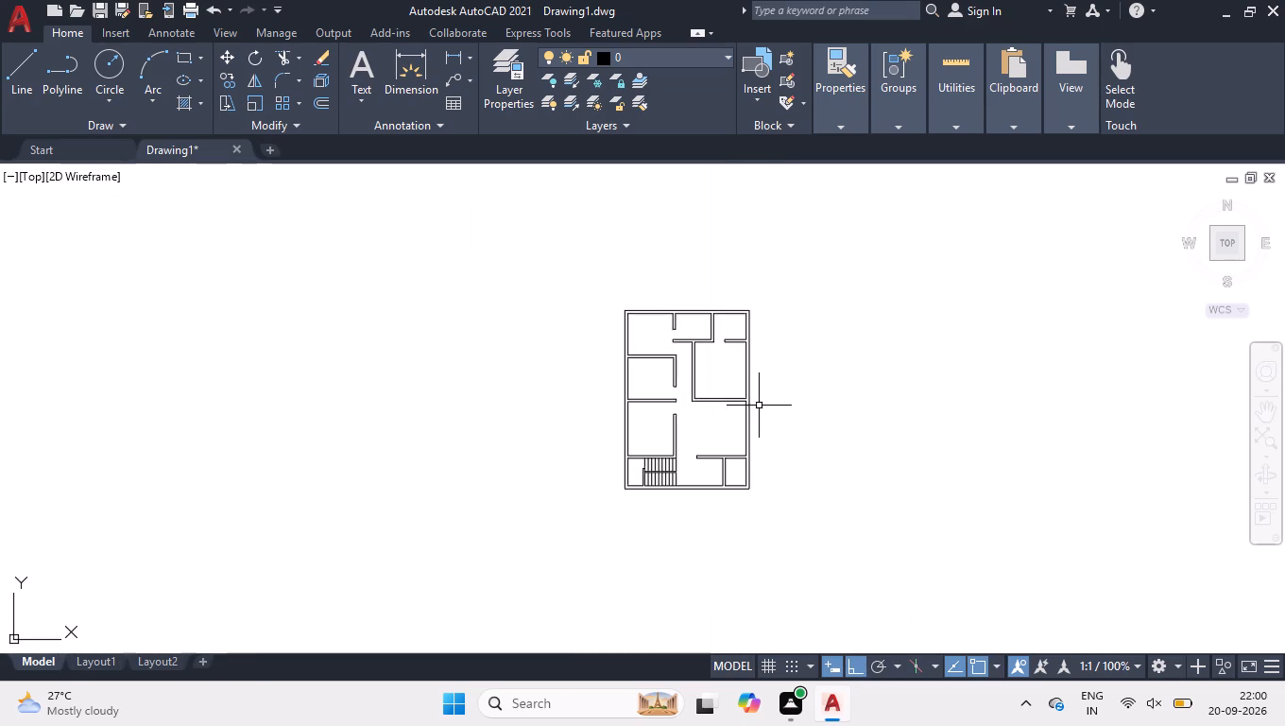
Join the right exterior wall's inner line segments above and below the partition near the stairs into one continuous line.
scroll(734, 441, "up", 1)
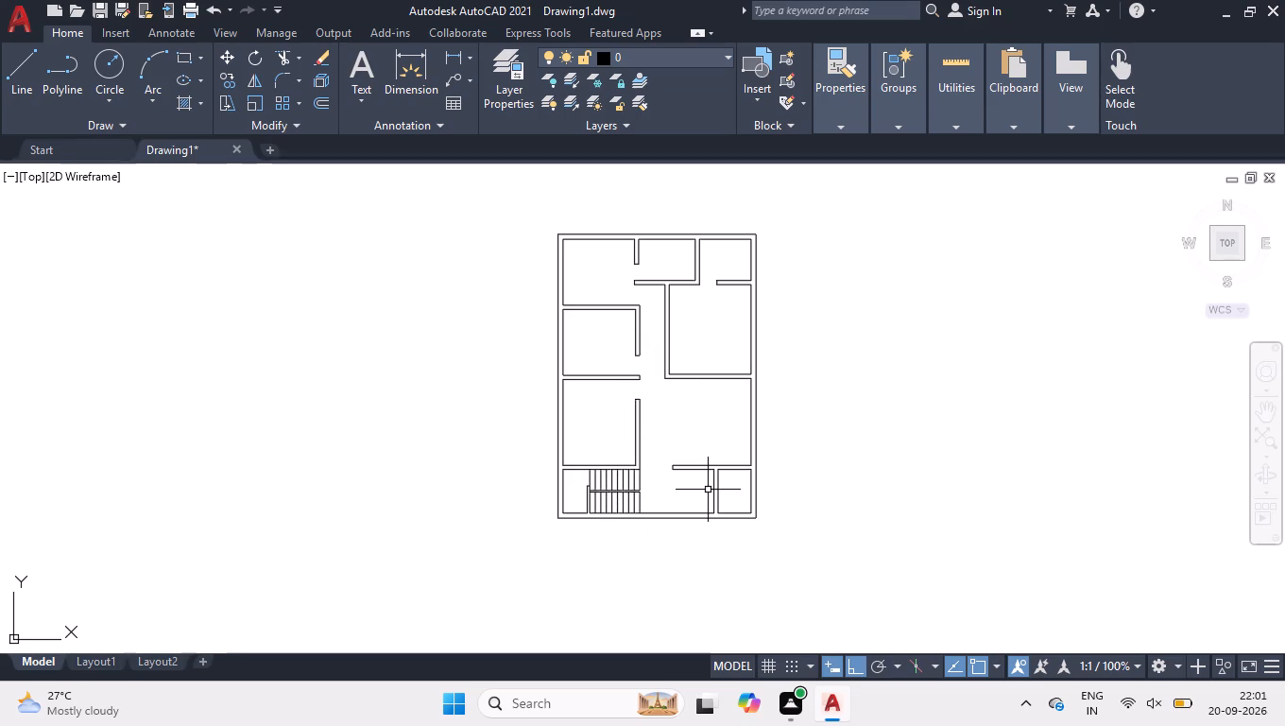
scroll(732, 485, "up", 3)
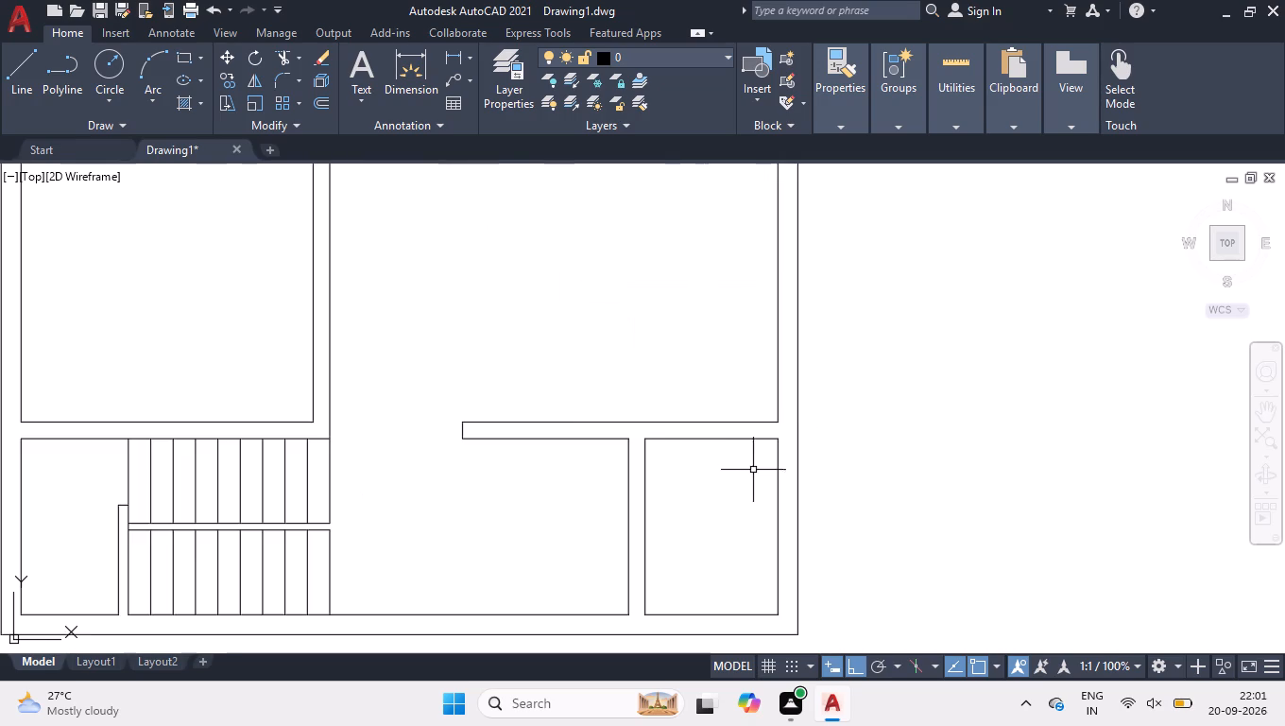
scroll(754, 468, "up", 1)
left_click(784, 379)
left_click(787, 375)
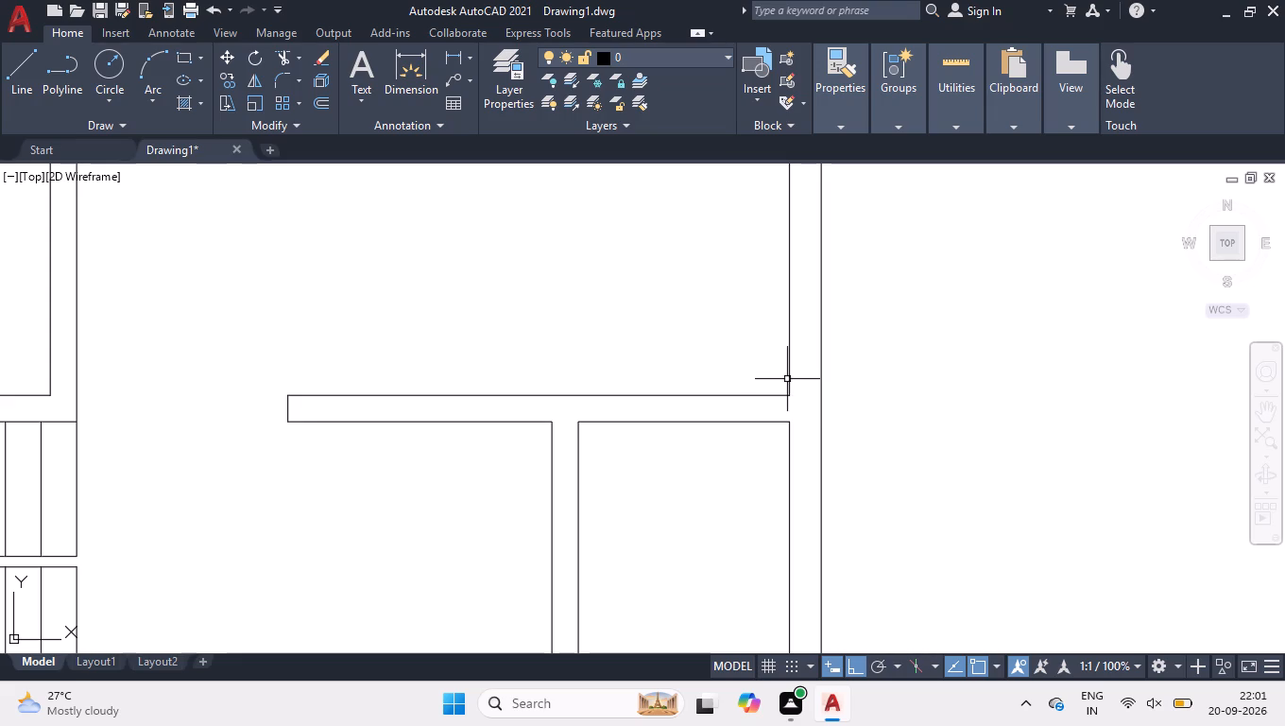
left_click(789, 386)
left_click(795, 452)
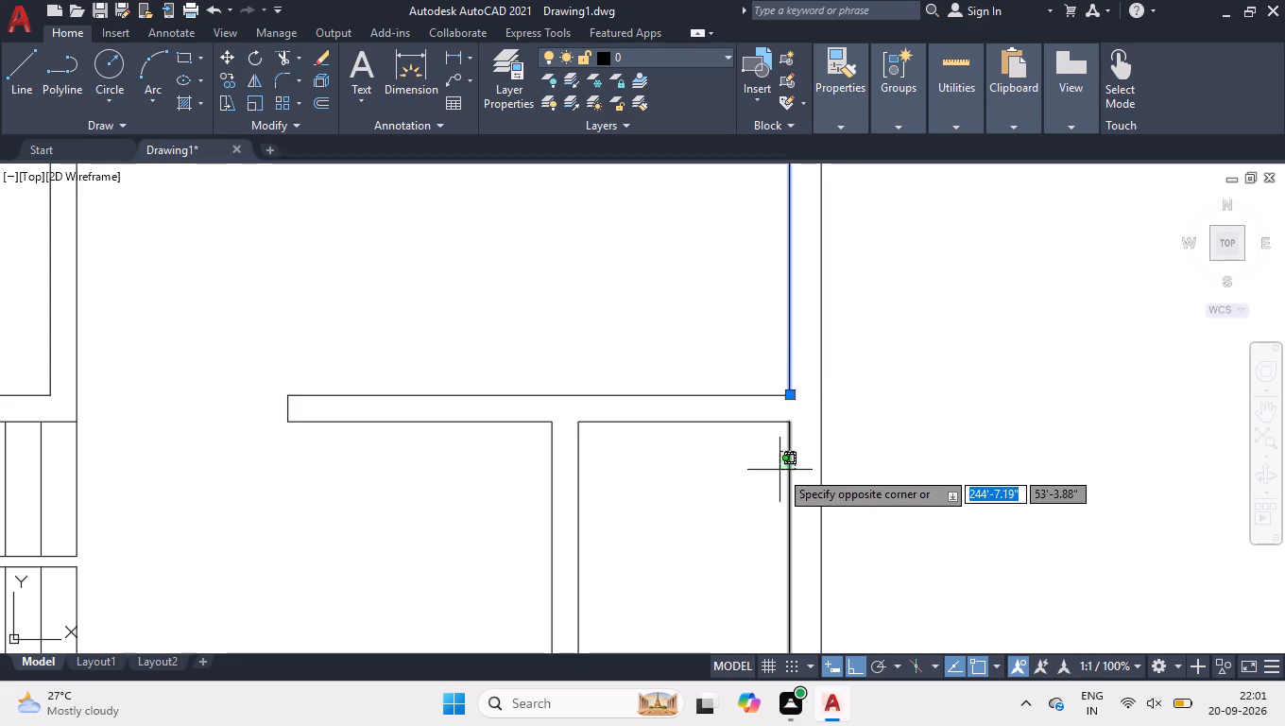
left_click(780, 470)
key("j")
key("Return")
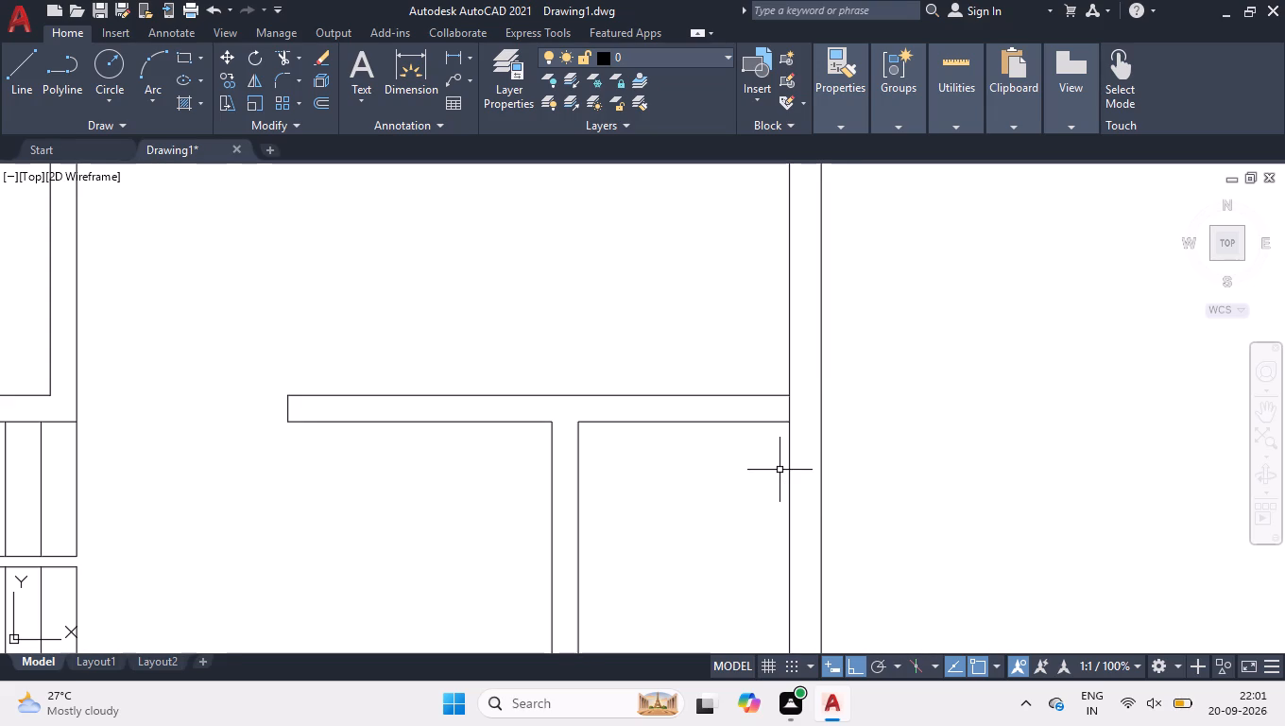
Draw a vertical line between the lower partition's two horizontal lines where they meet the right exterior wall.
key("l")
key("Return")
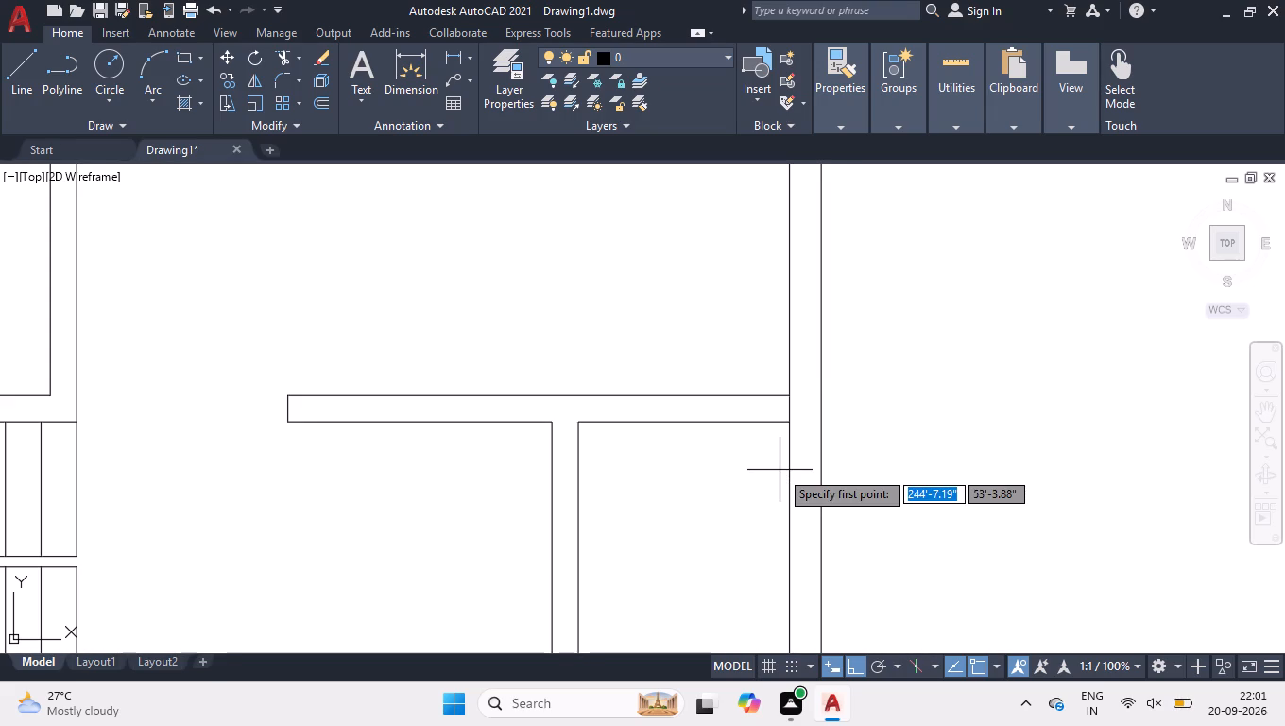
left_click(790, 423)
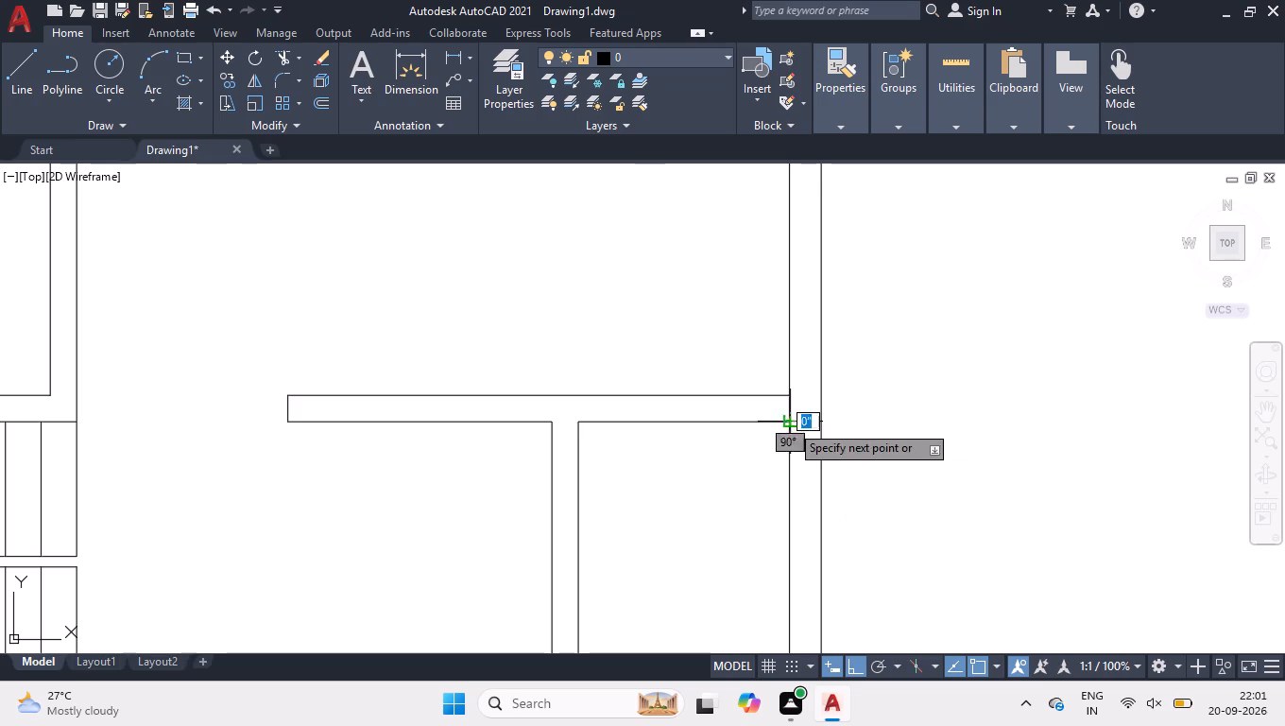
left_click(791, 396)
key("space")
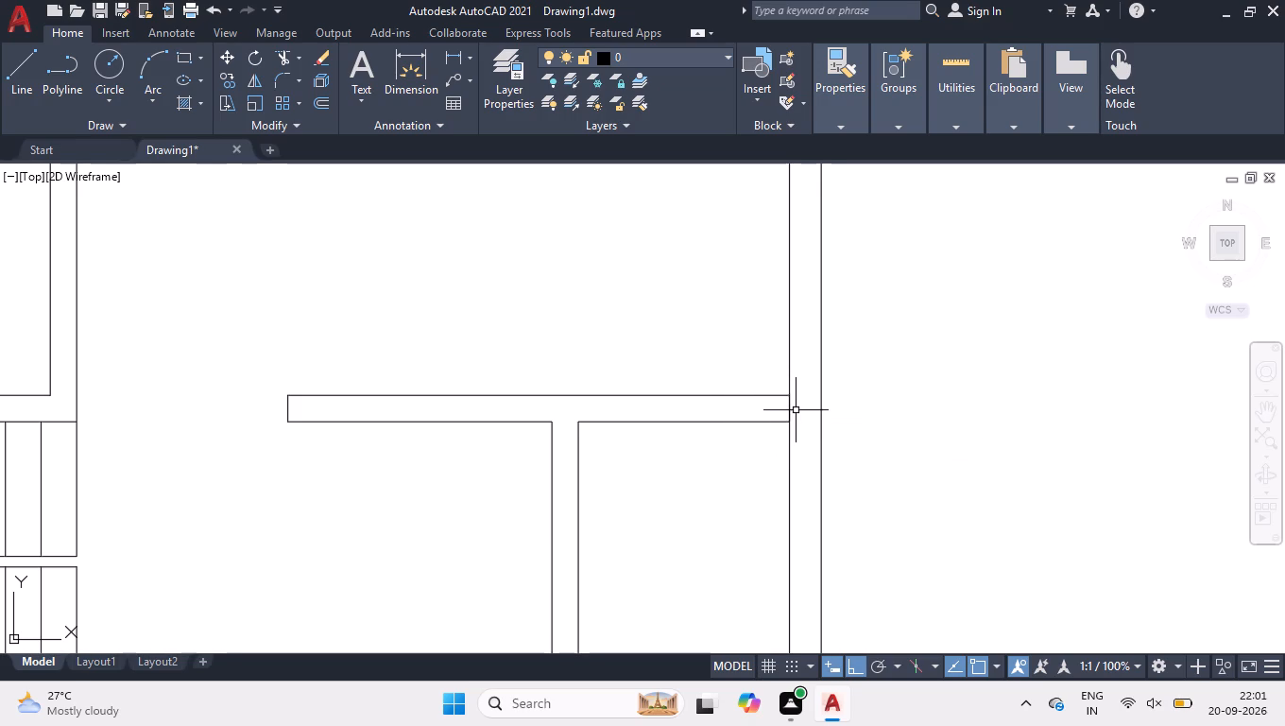
left_click(796, 411)
left_click(812, 417)
scroll(797, 416, "up", 2)
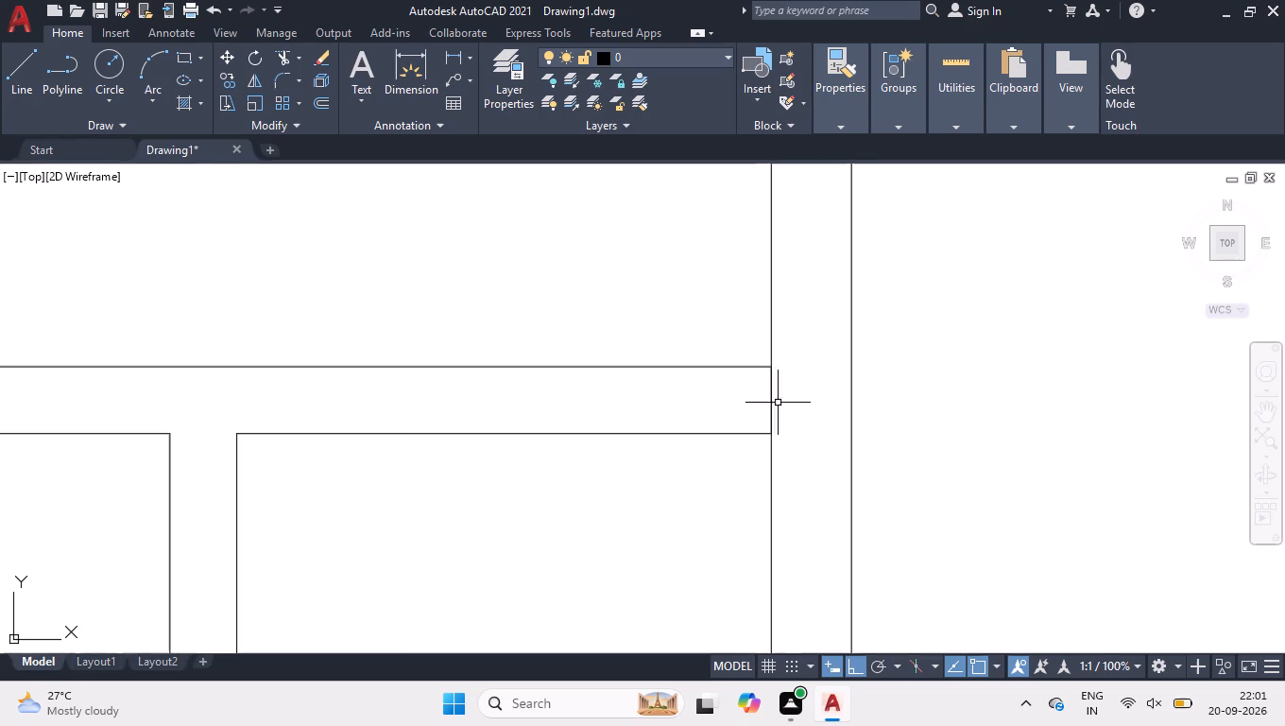
Move the short vertical line in the lower partition 2'6" to the left, away from the right exterior wall.
left_click(773, 399)
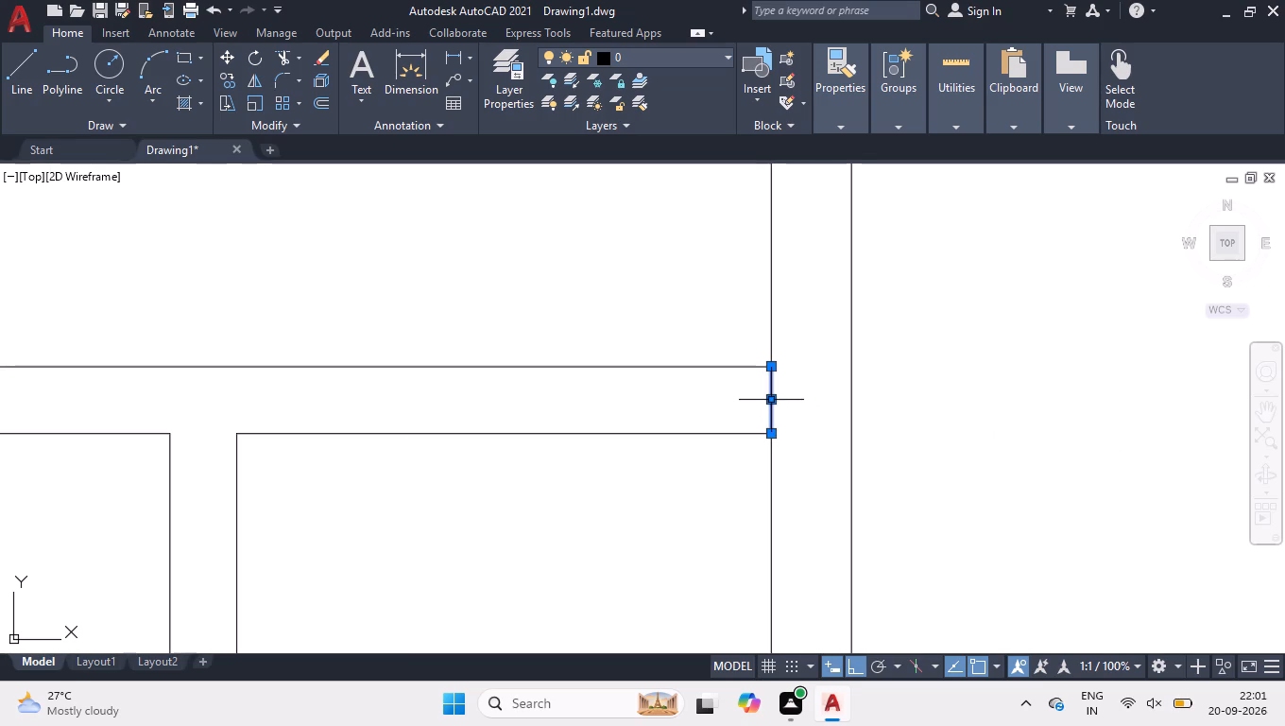
left_click(772, 399)
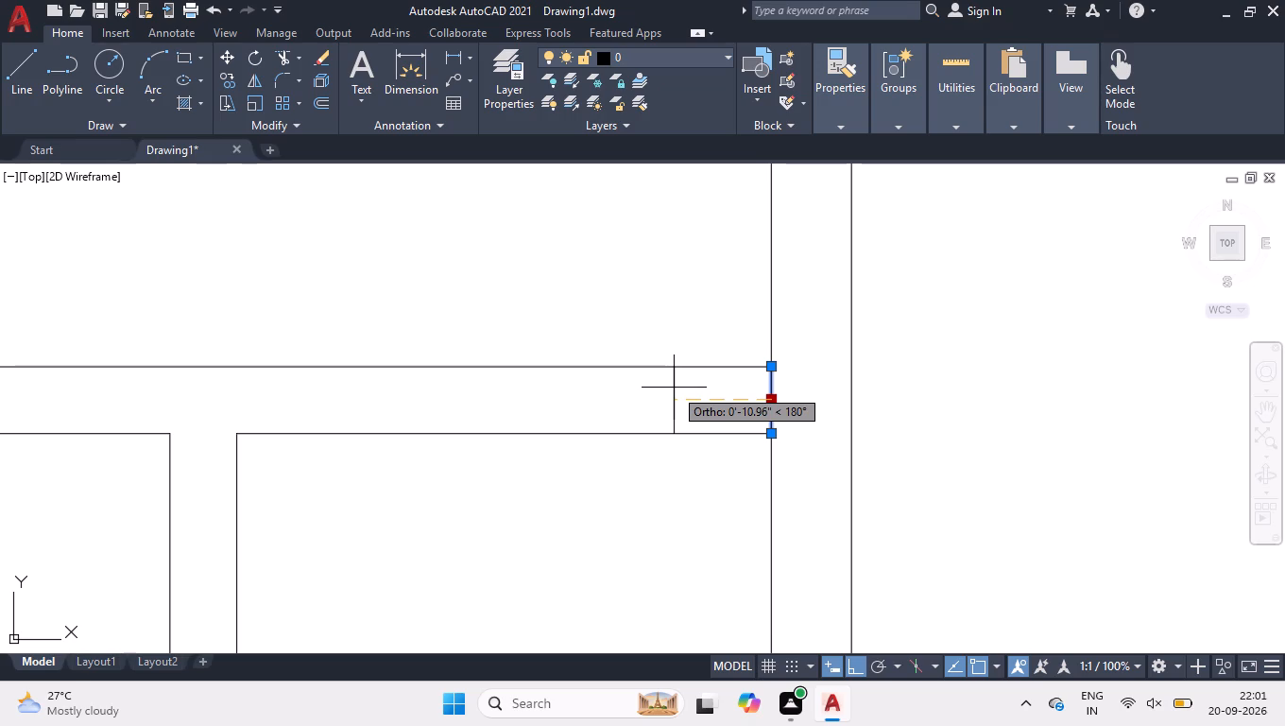
type("2'6")
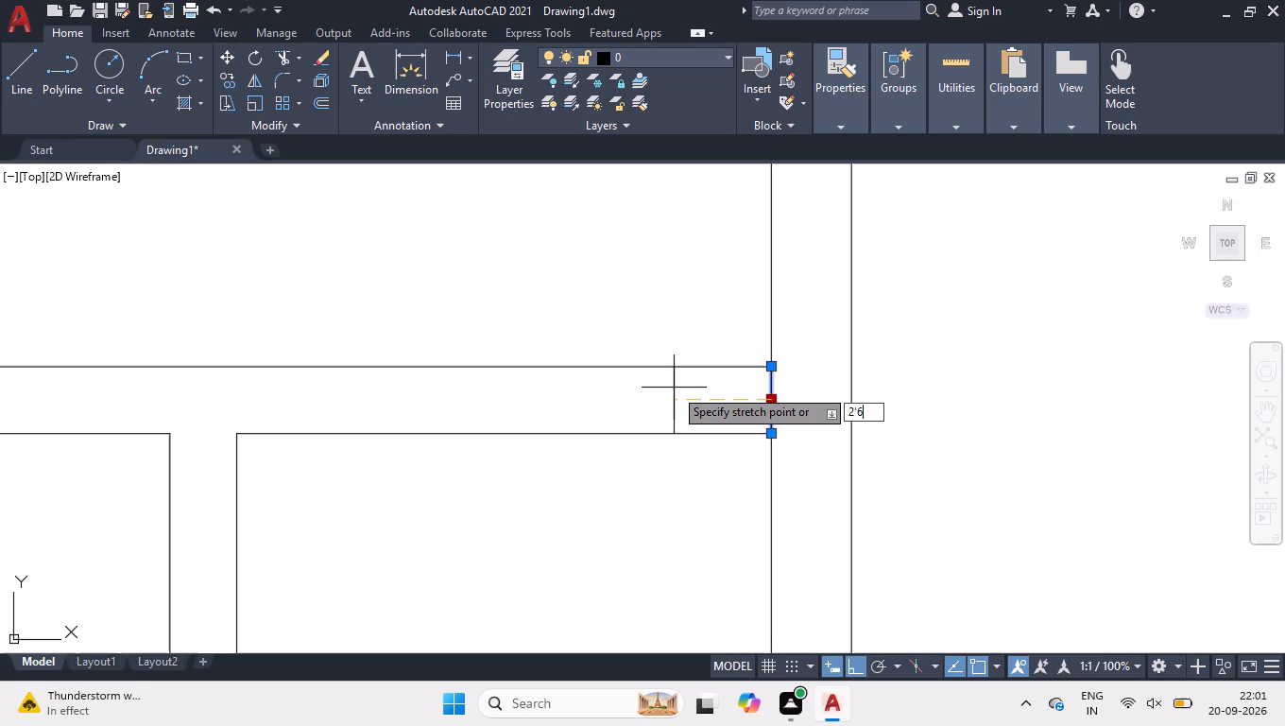
key("Return")
right_click_drag(674, 389, 652, 379)
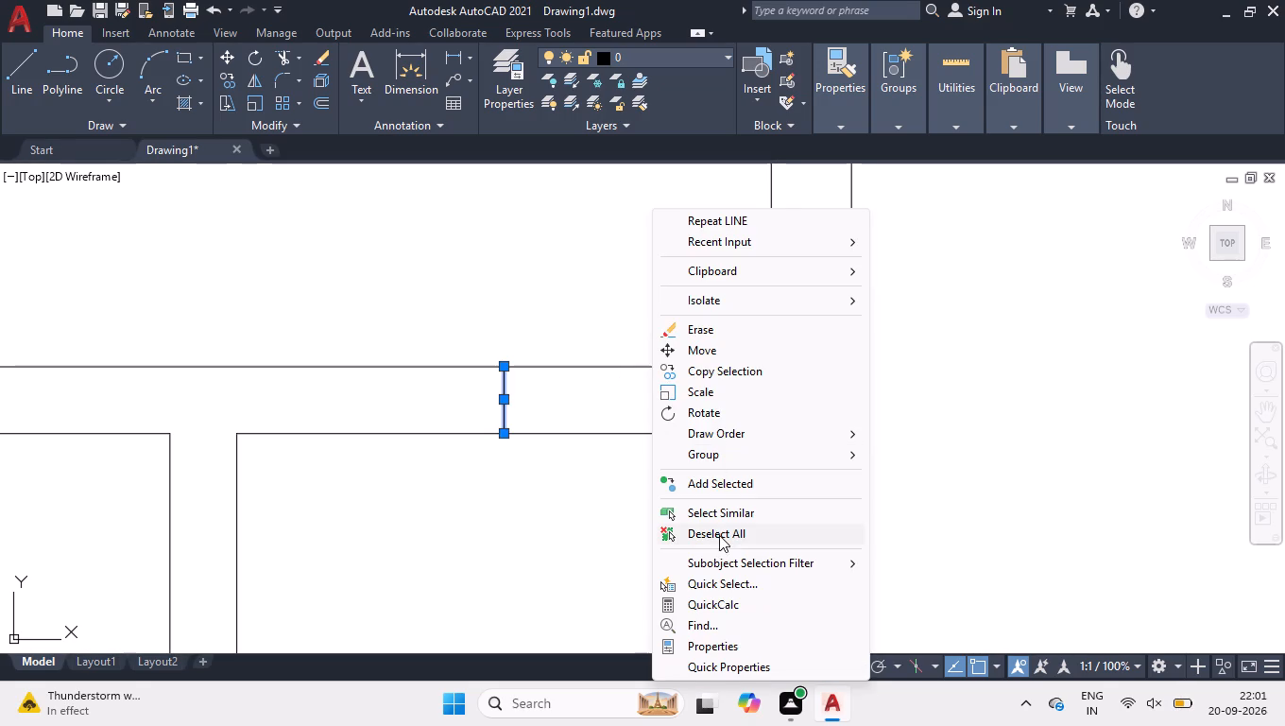
left_click(714, 541)
Trim the lower partition's bottom line between the moved vertical line and the right exterior wall.
type("TR")
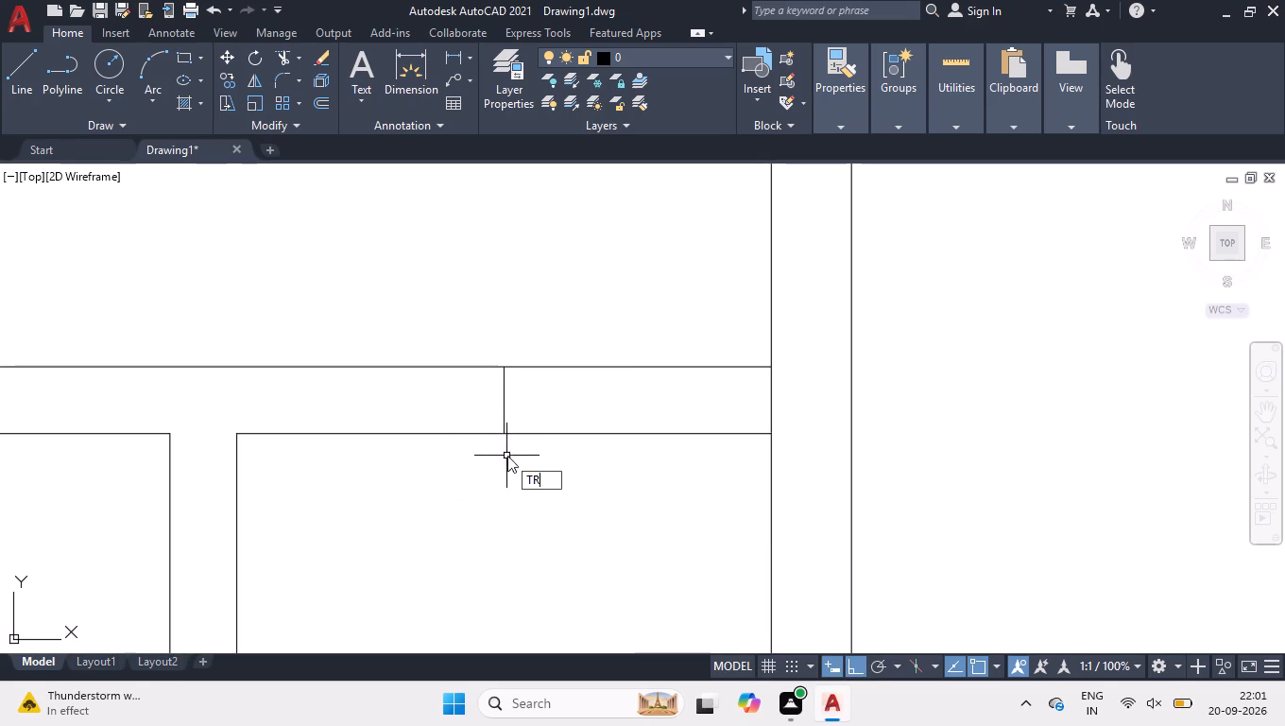
key("space")
left_click(631, 415)
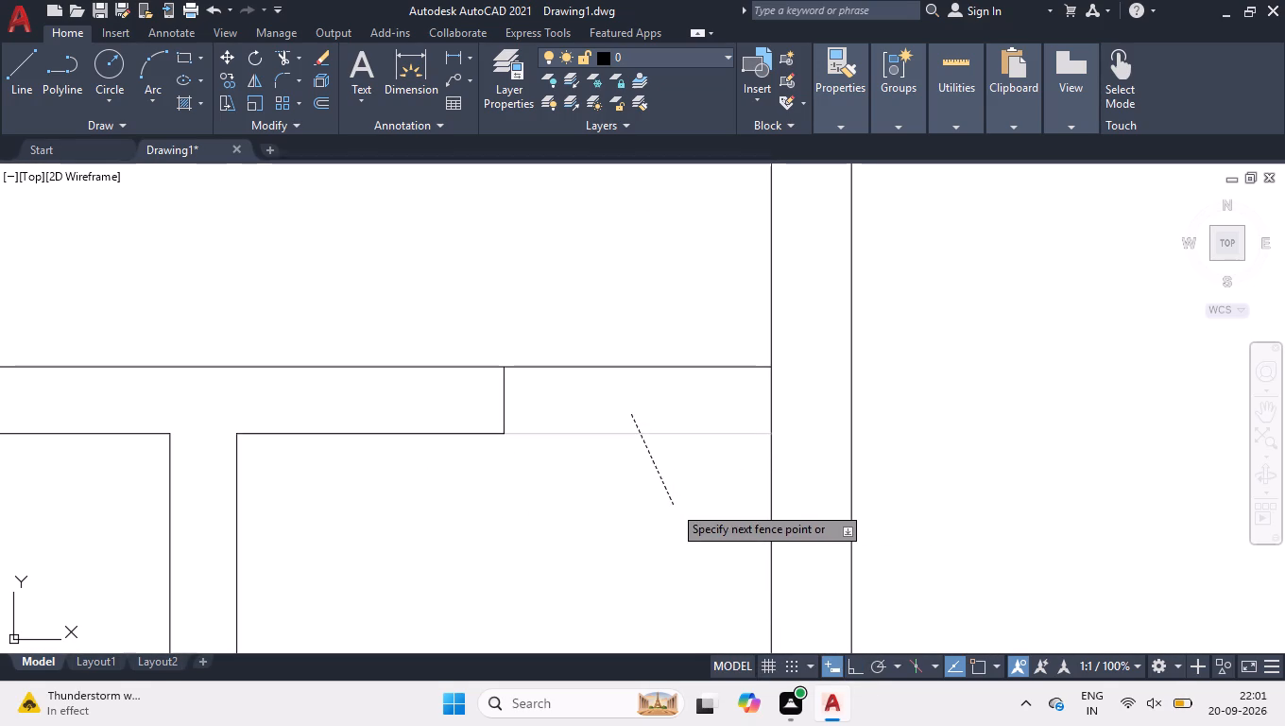
left_click(673, 505)
key("space")
Stretch the left end of the upper-right room's bottom inner wall line to the left wall's outer vertical line.
scroll(665, 474, "down", 3)
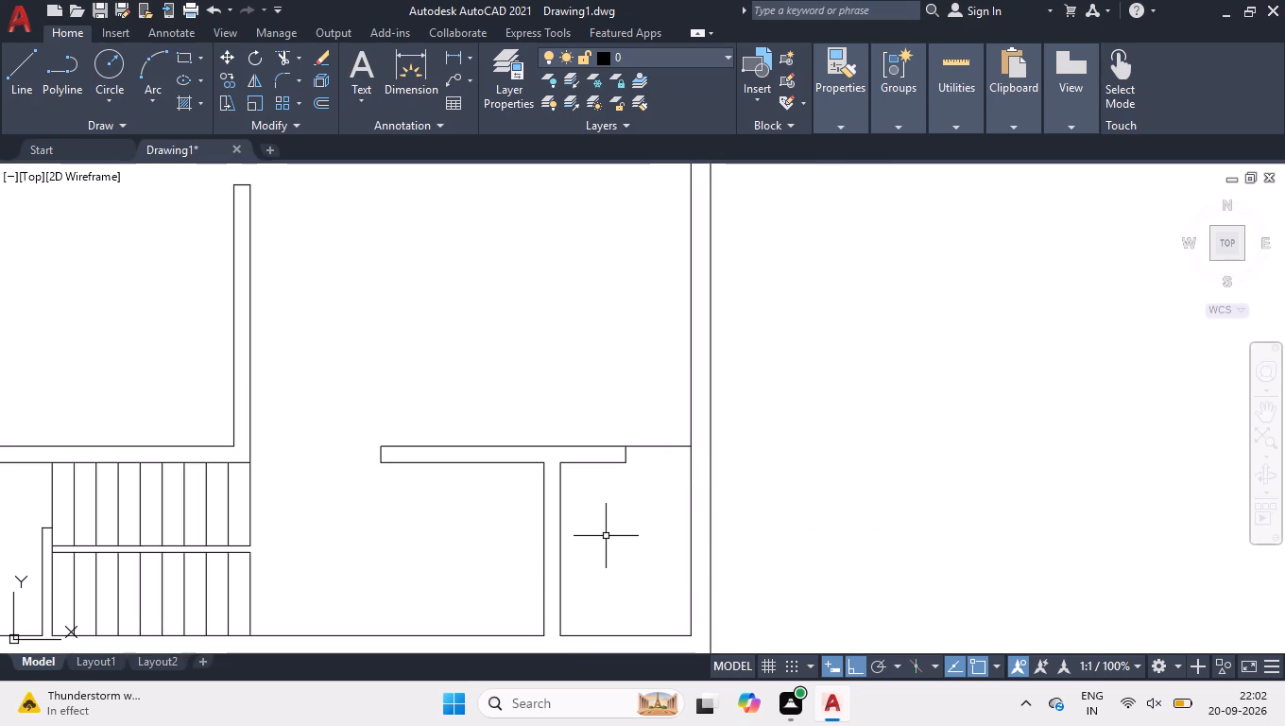
scroll(619, 523, "down", 2)
scroll(509, 315, "up", 3)
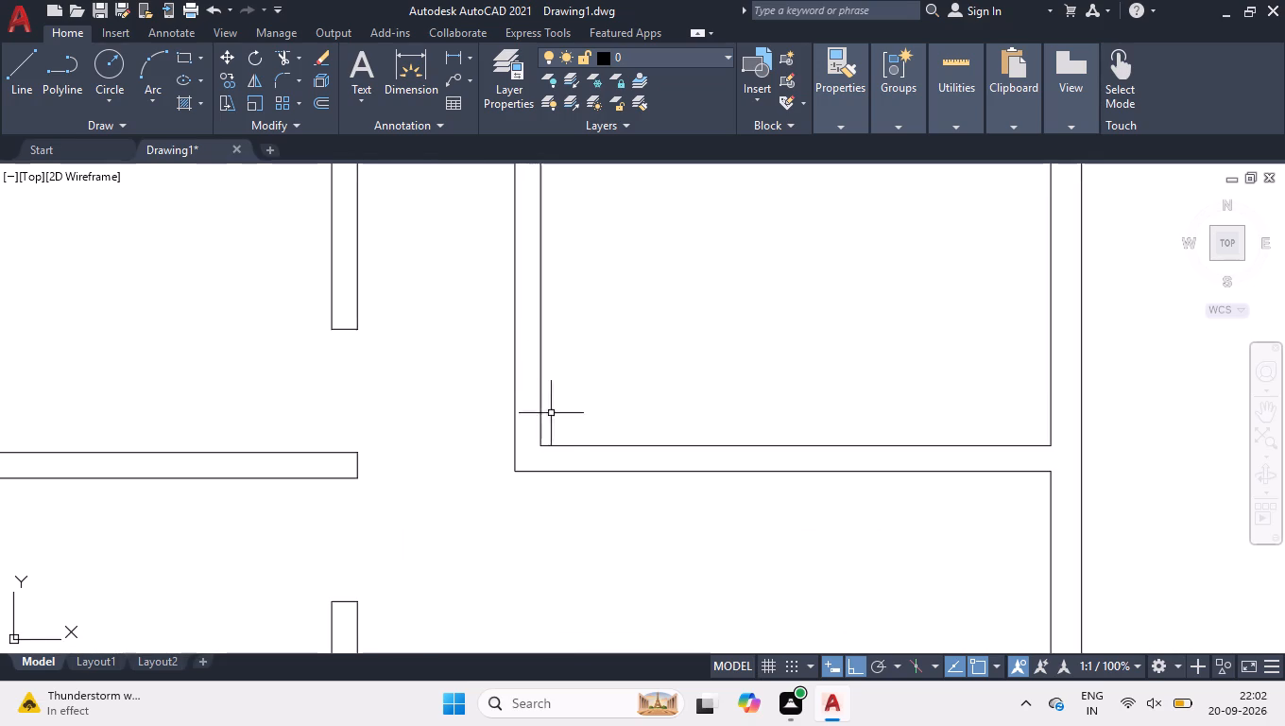
left_click(583, 453)
left_click(555, 421)
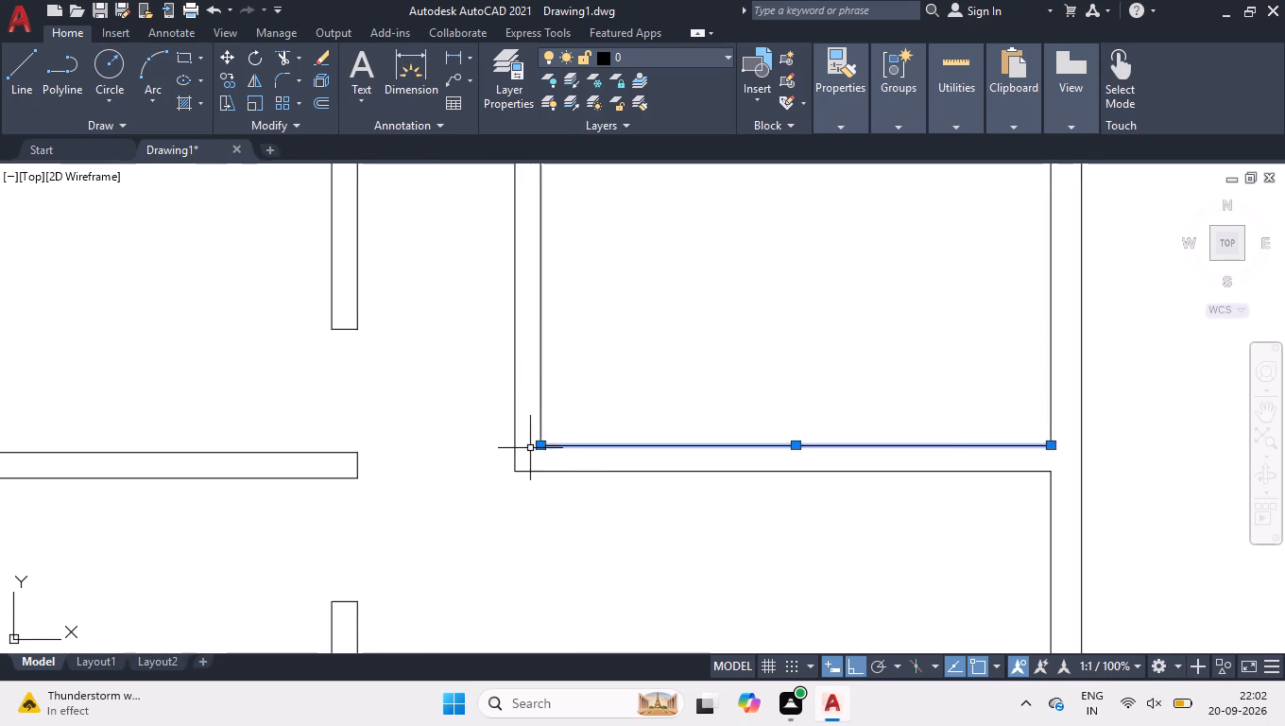
scroll(530, 448, "up", 2)
left_click(552, 444)
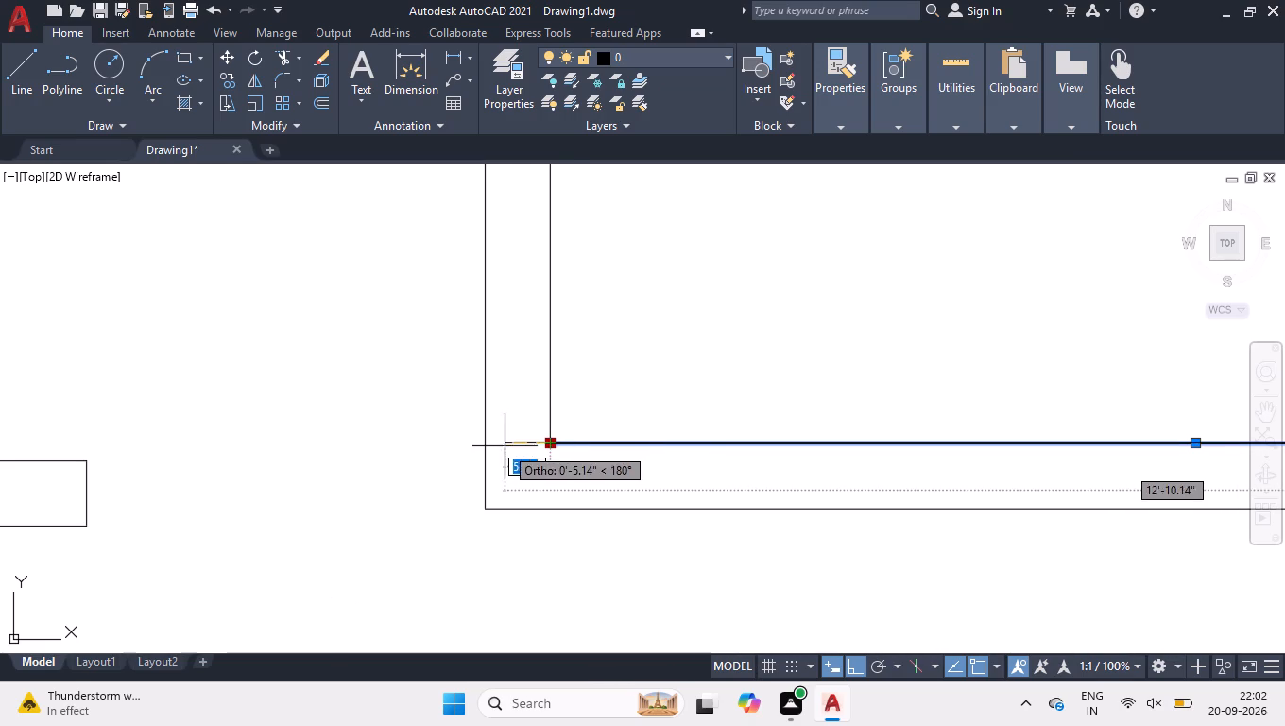
left_click(481, 443)
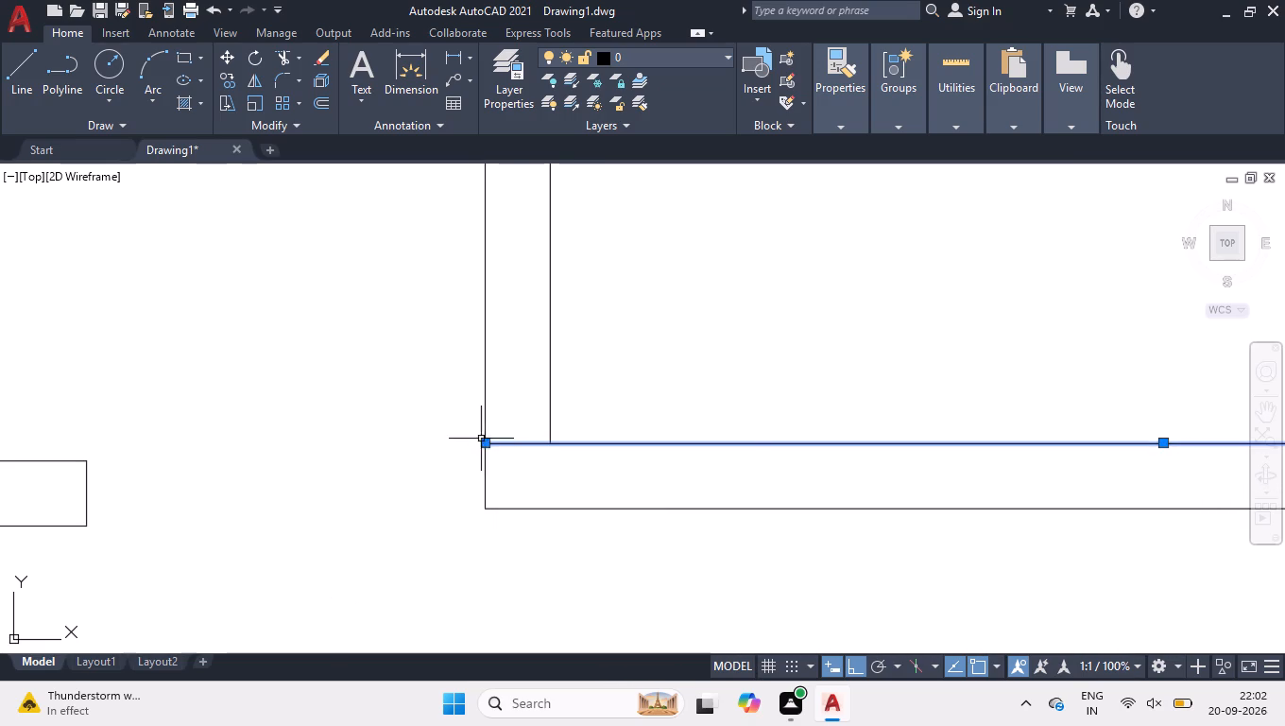
Draw a 7.5" horizontal line across the room's left wall, from its inner line to its outer line at the lower corner.
key("l")
key("Return")
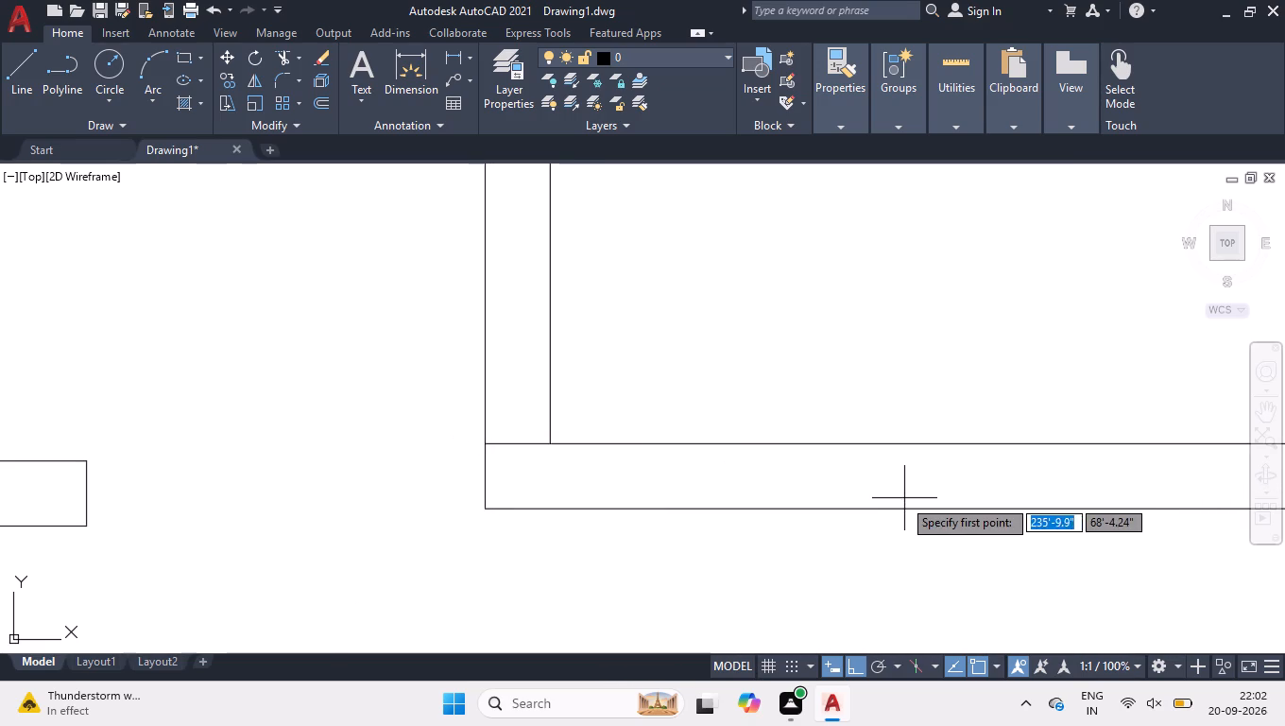
left_click(549, 442)
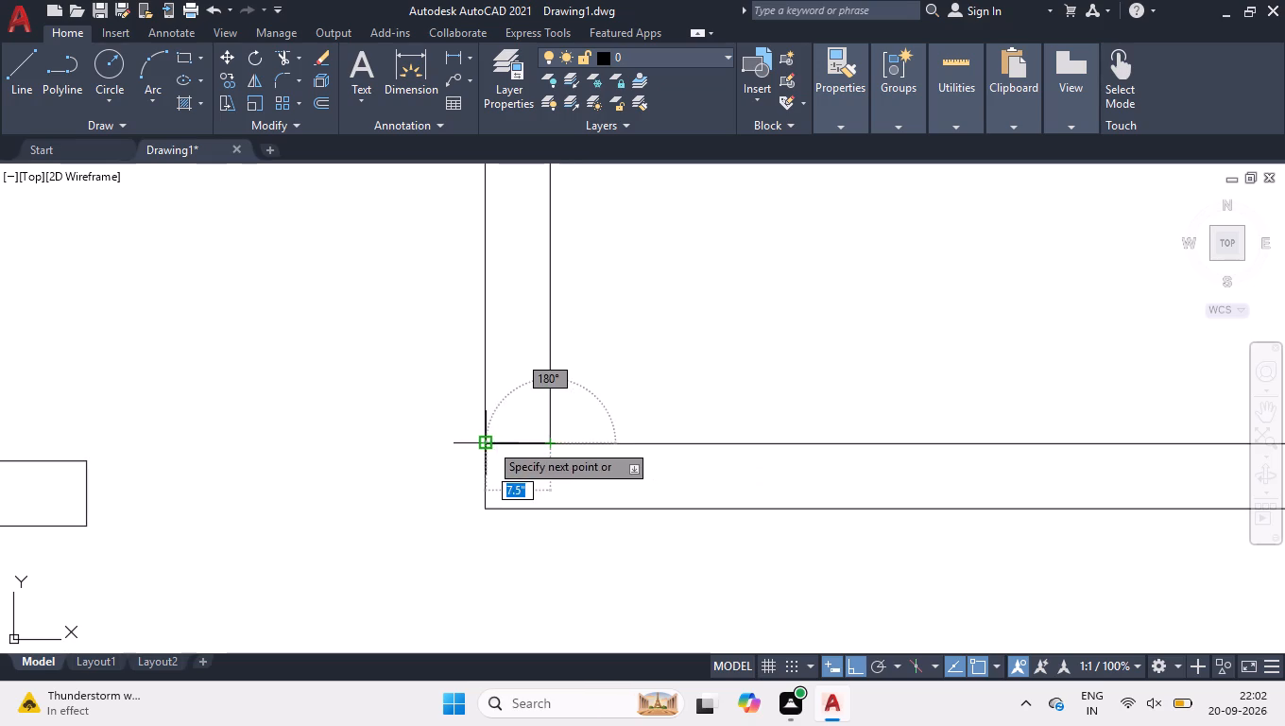
left_click(488, 442)
key("space")
Select the short horizontal line across the left wall at the room's lower corner.
scroll(498, 444, "up", 3)
left_click(498, 446)
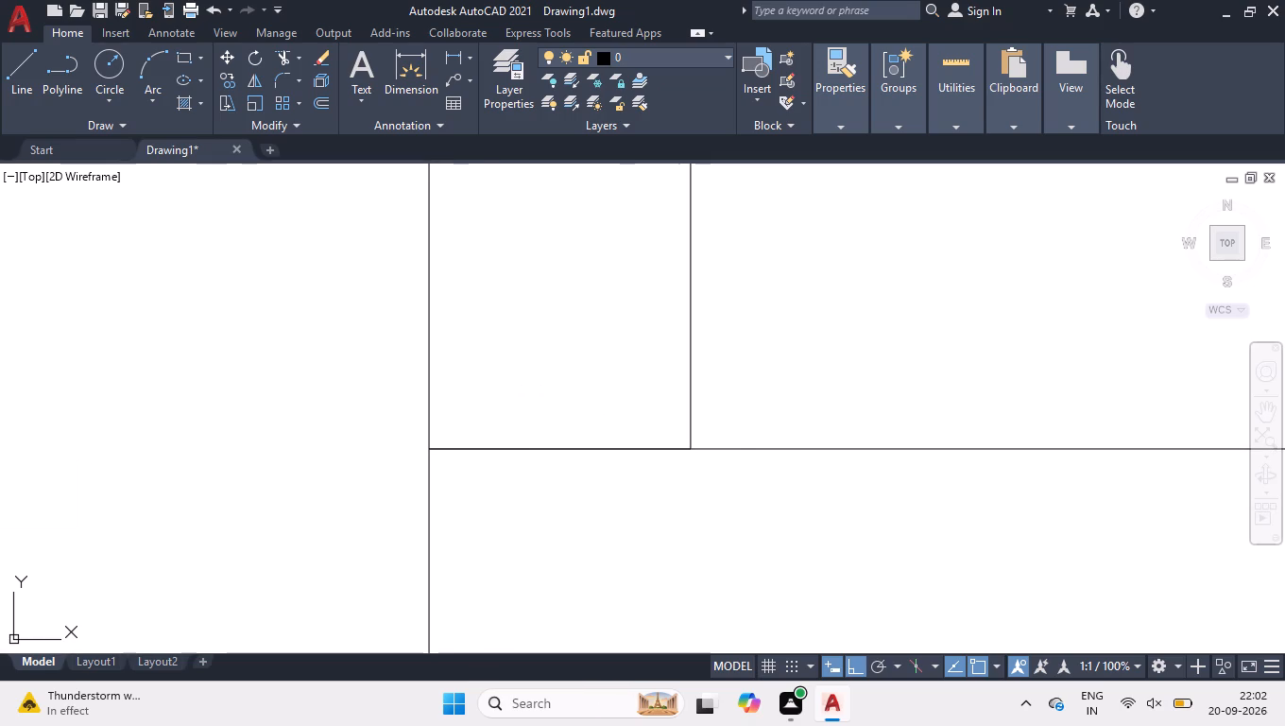
left_click(522, 425)
left_click(524, 450)
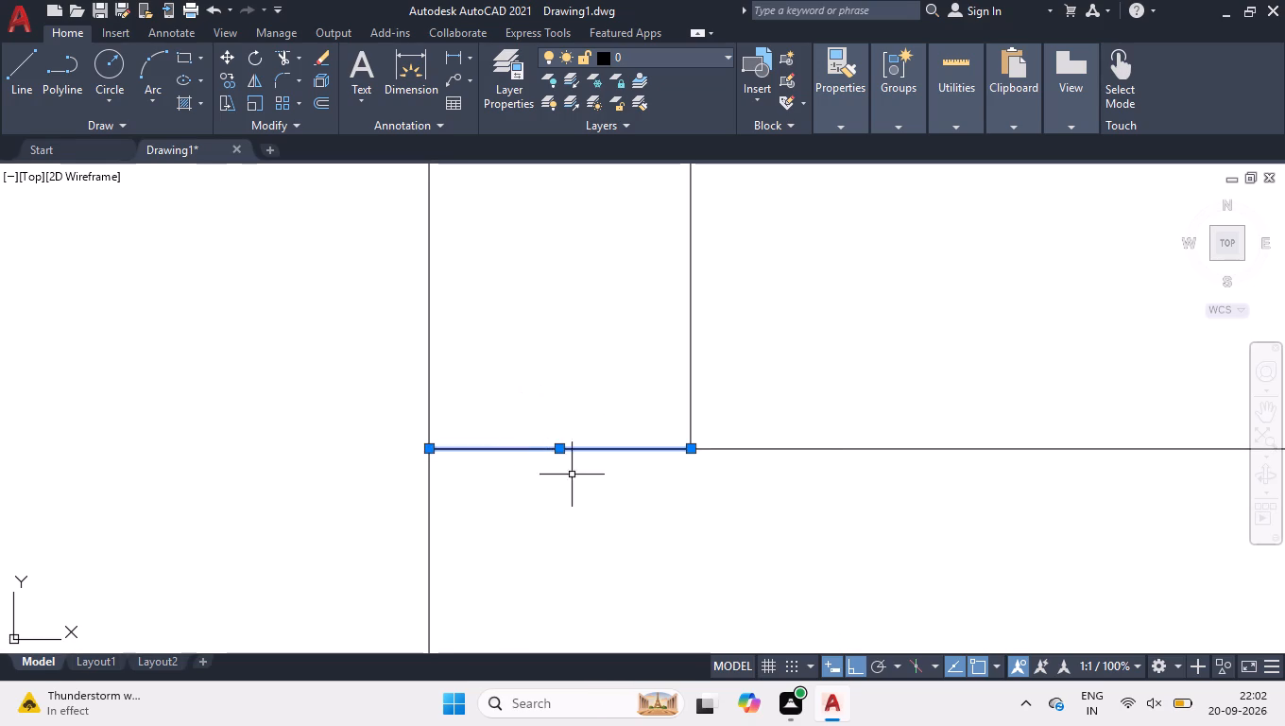
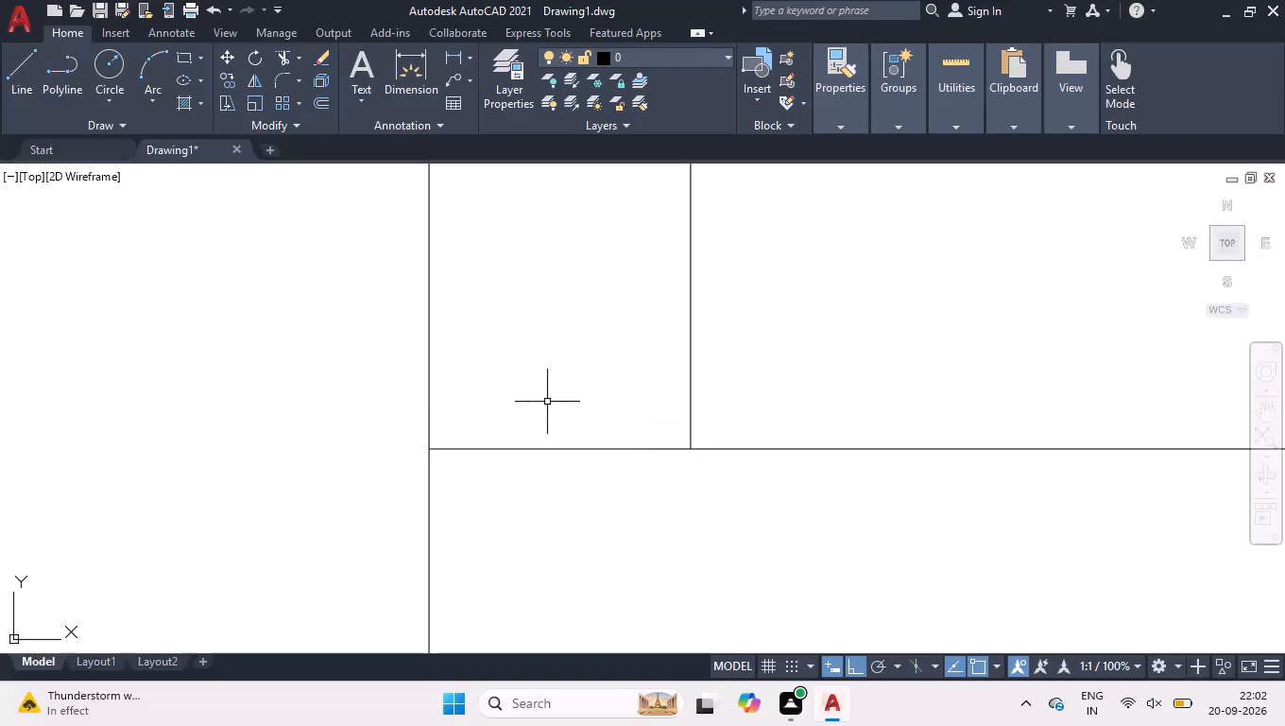
Deselect the short horizontal line across the room's left wall.
scroll(581, 382, "down", 3)
scroll(613, 475, "down", 2)
scroll(603, 377, "up", 2)
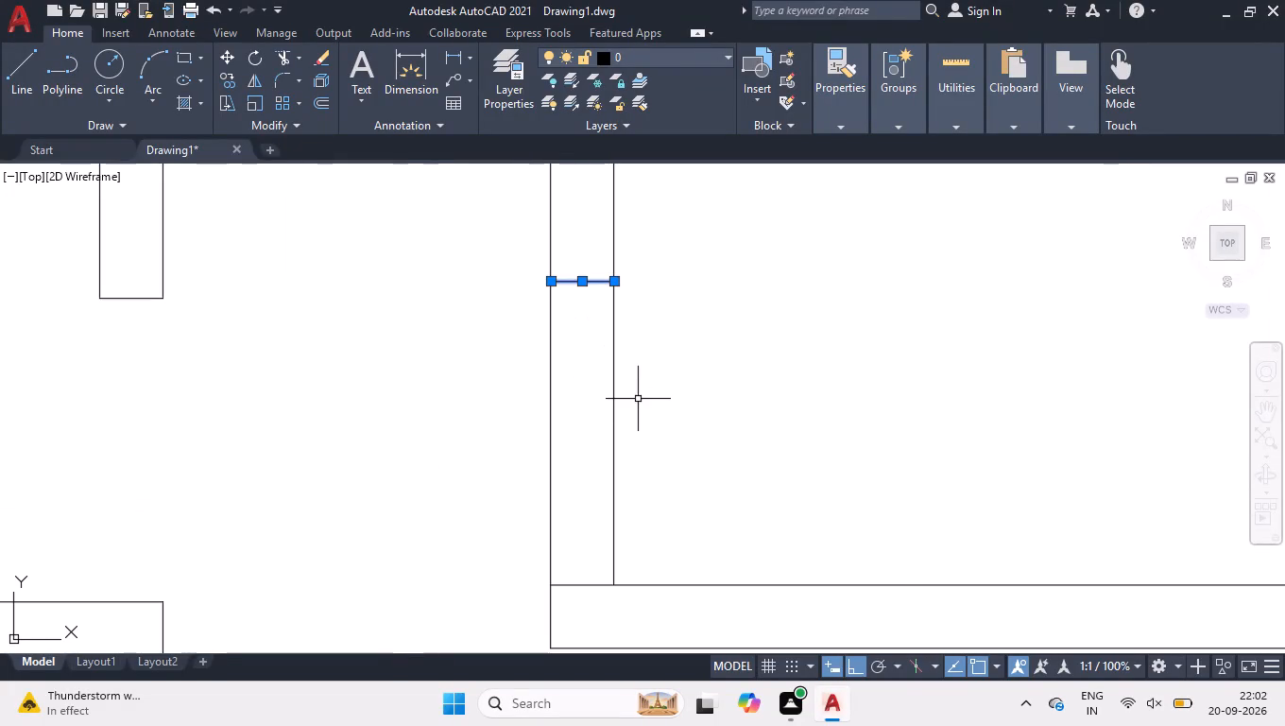
left_click(639, 399)
right_click(691, 437)
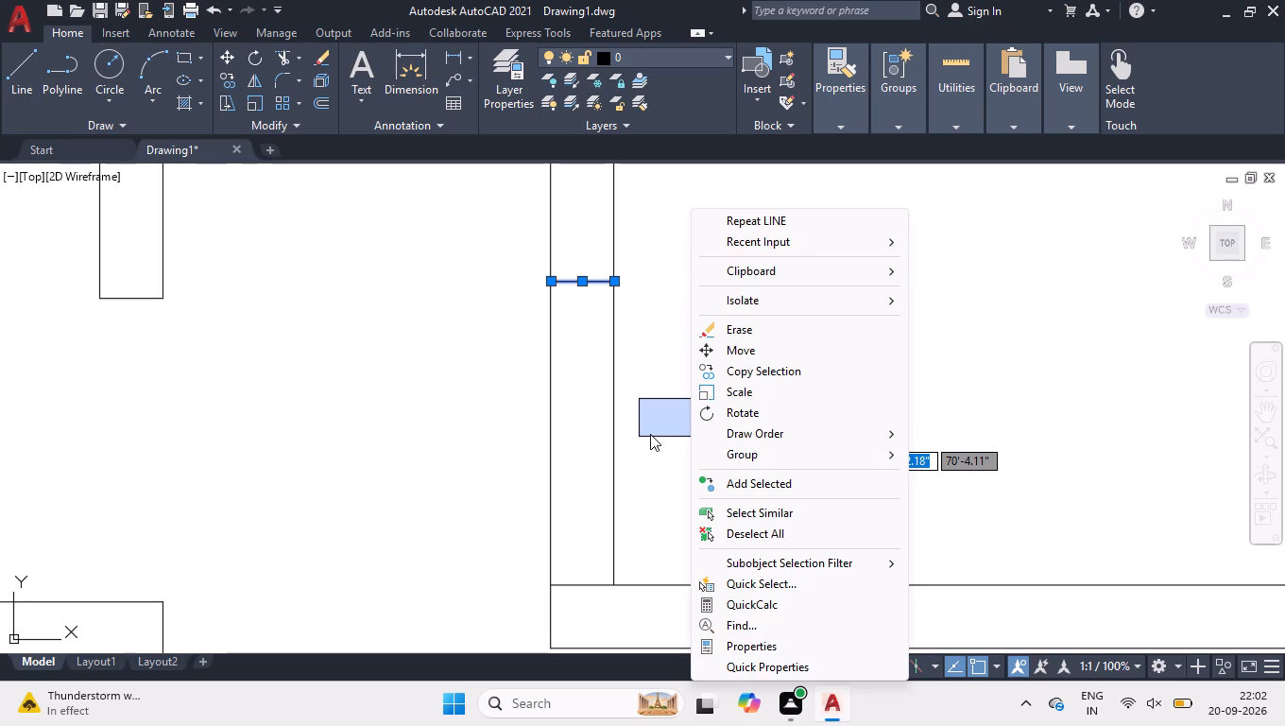
left_click(650, 434)
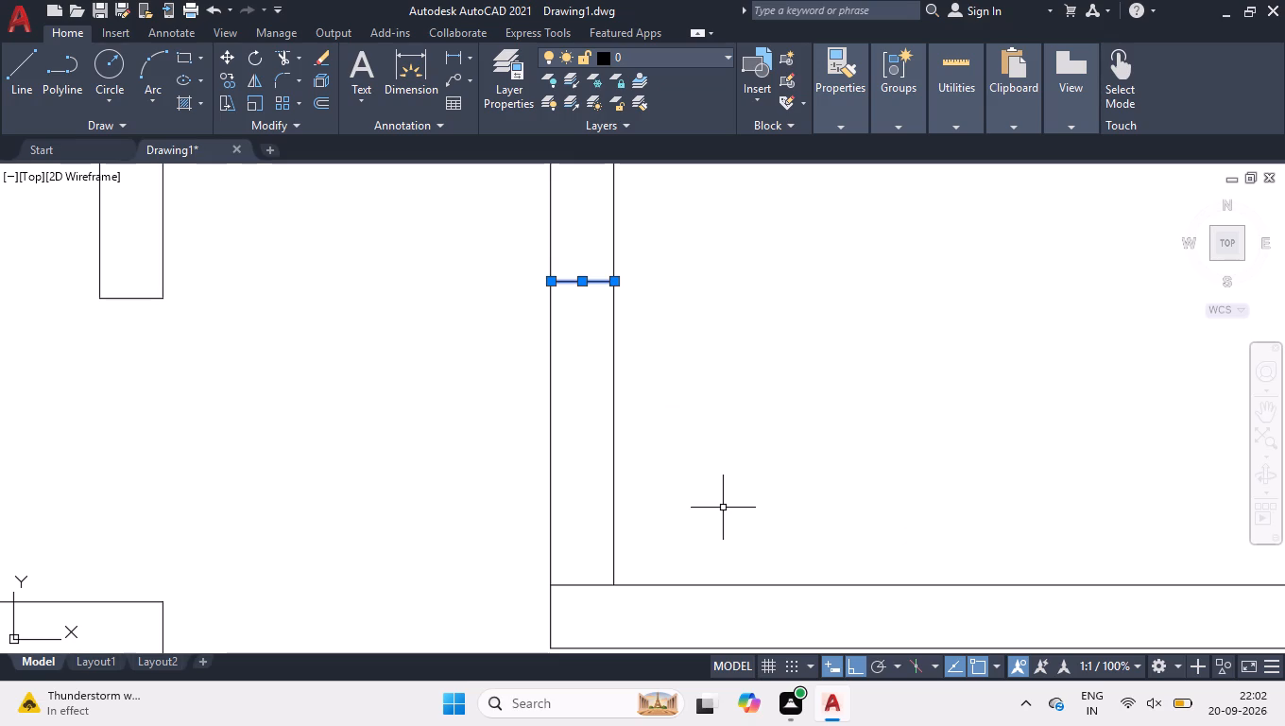
right_click(891, 251)
left_click(955, 534)
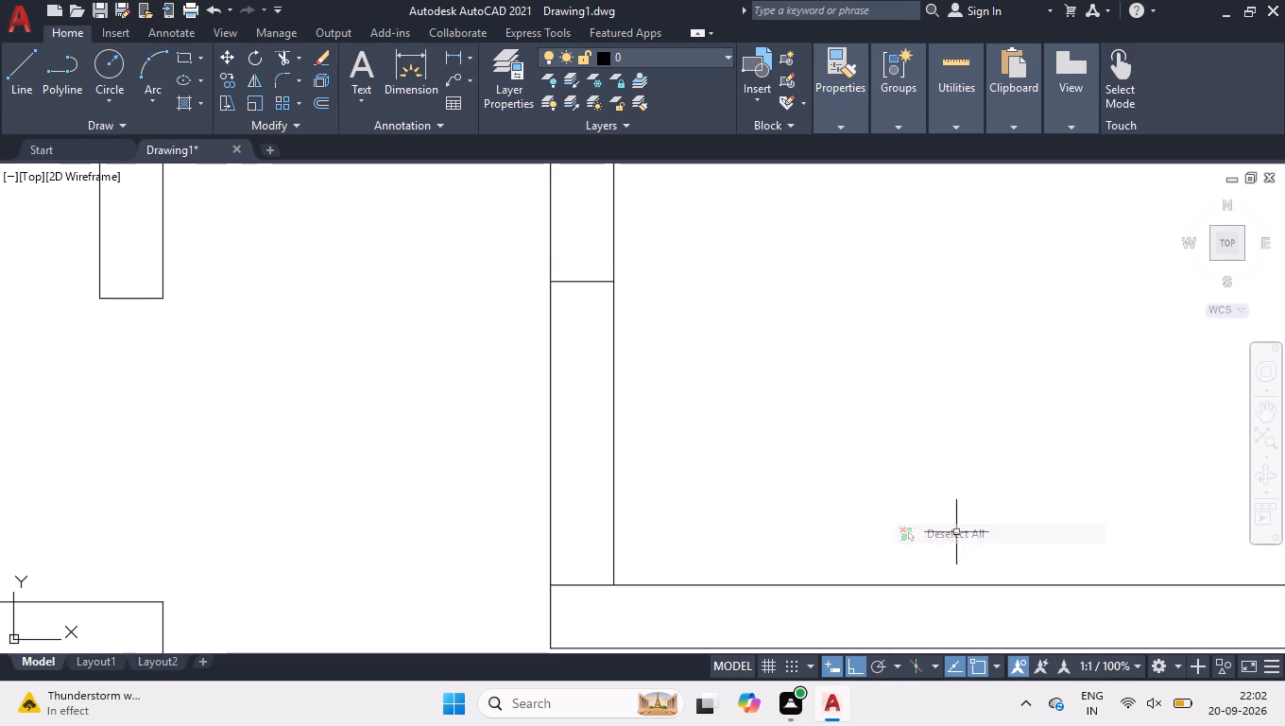
Trim both vertical lines of the room's left wall between the short horizontal line and the bottom wall to open a doorway.
key("t")
key("r")
key("space")
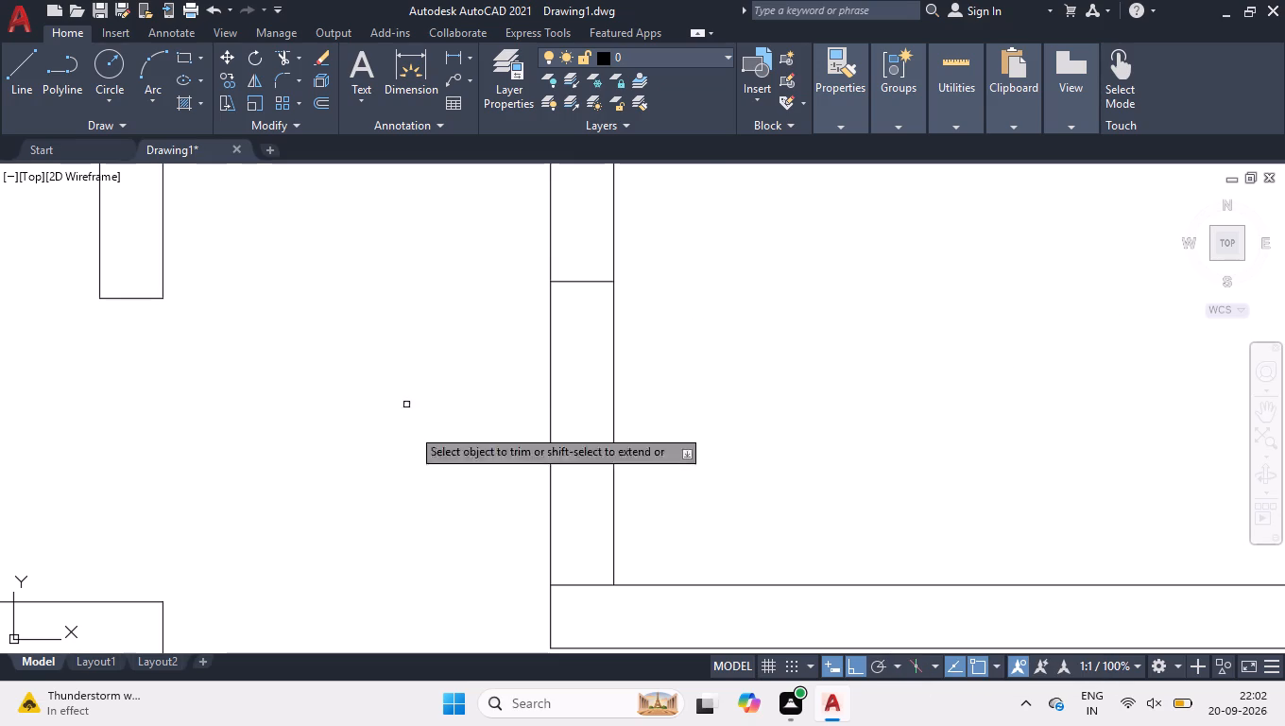
left_click(411, 433)
left_click(808, 417)
key("space")
scroll(742, 428, "down", 6)
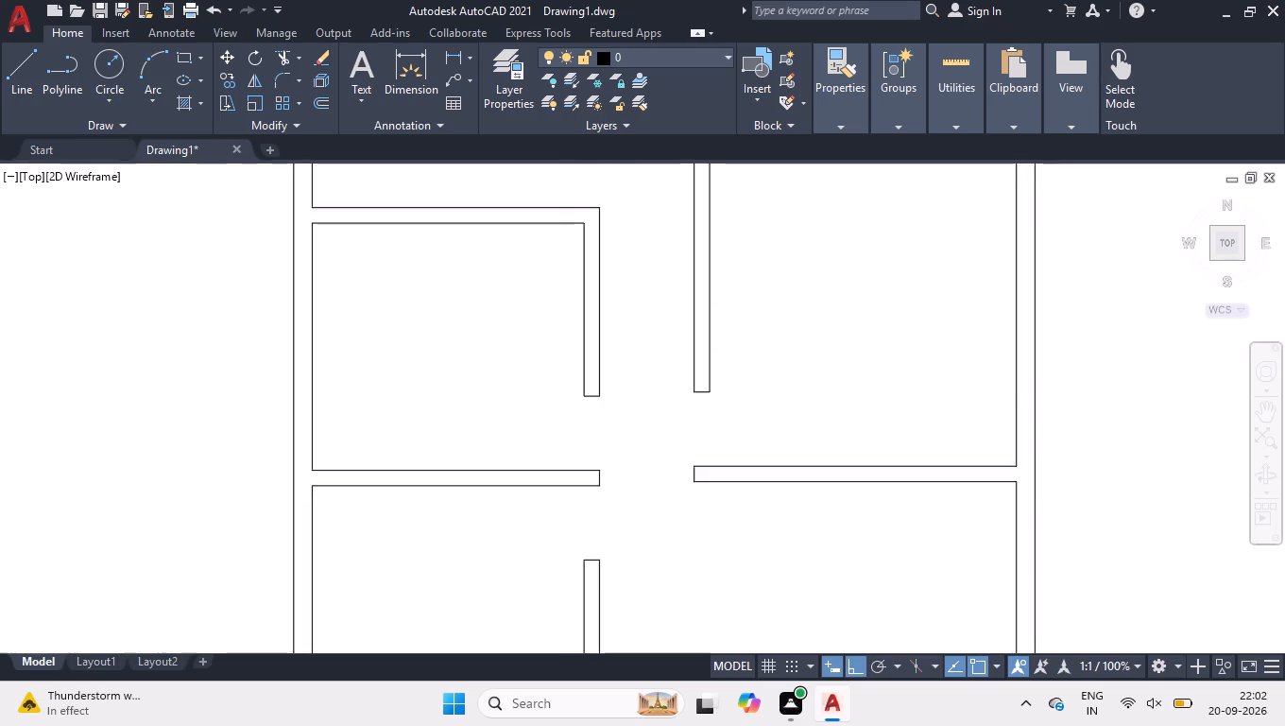
scroll(790, 556, "up", 1)
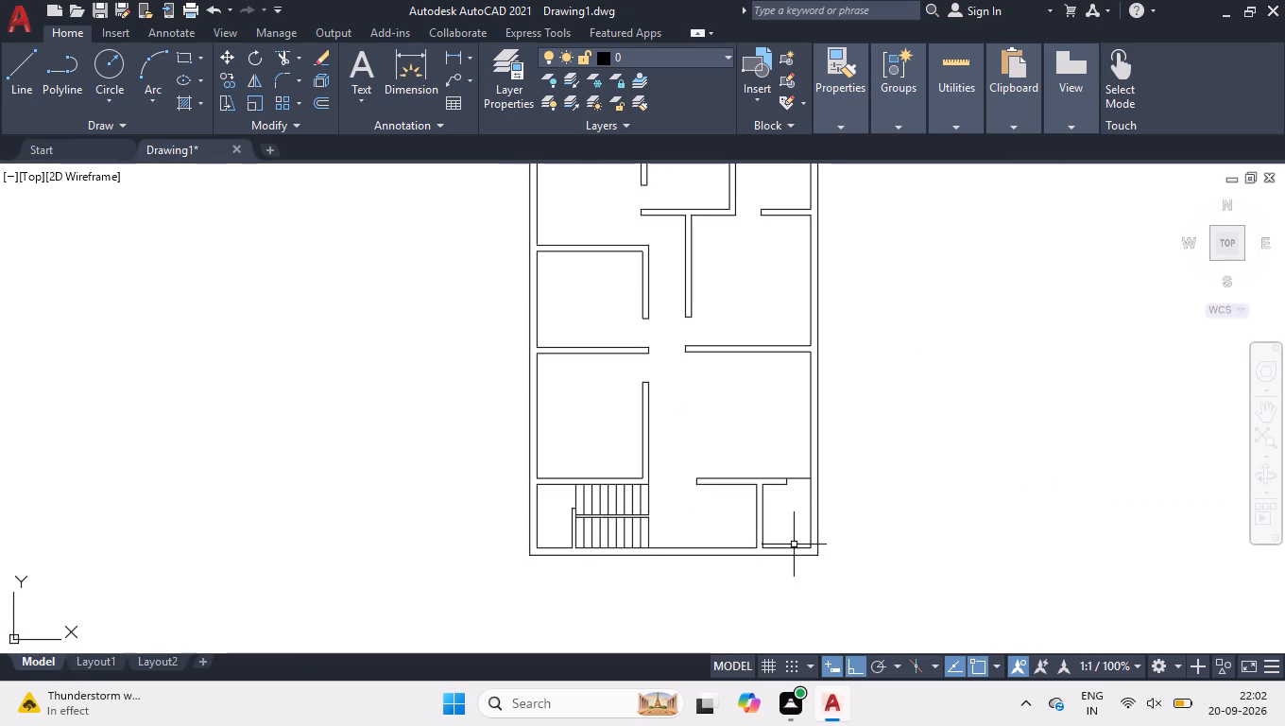
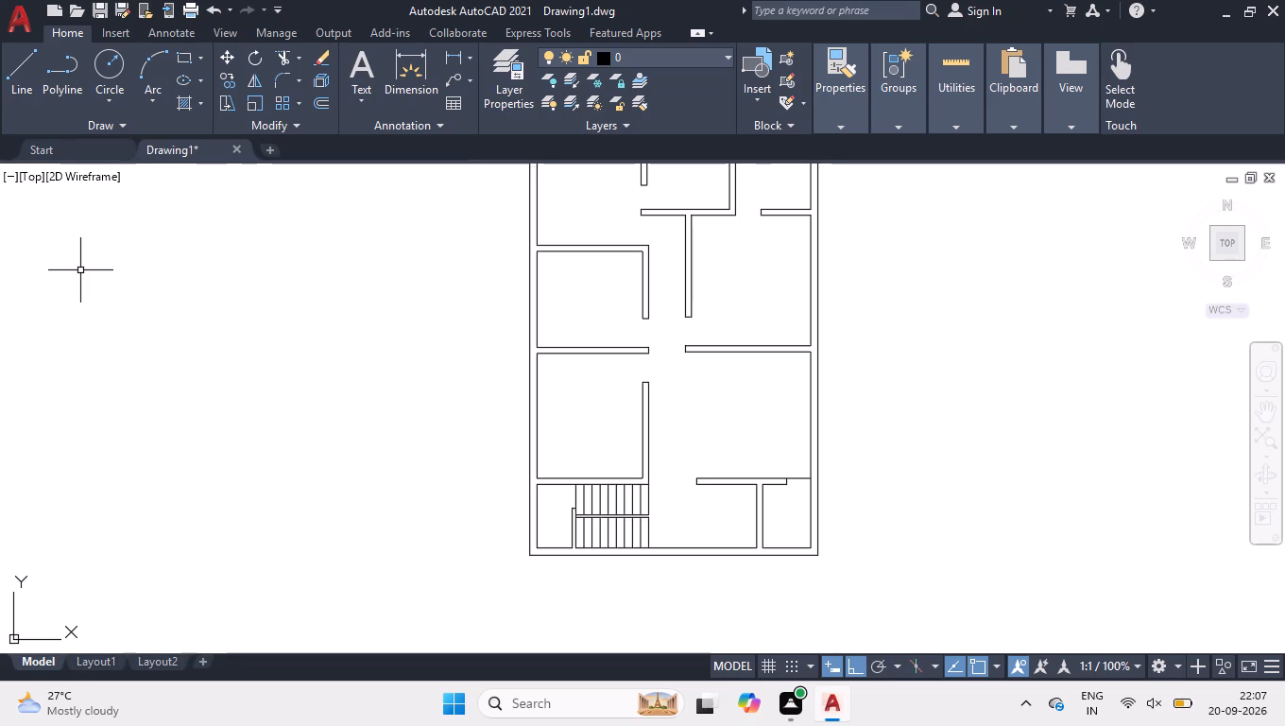
Place two Door - Imperial blocks in the empty area left of the floor plan.
key("ctrl+3")
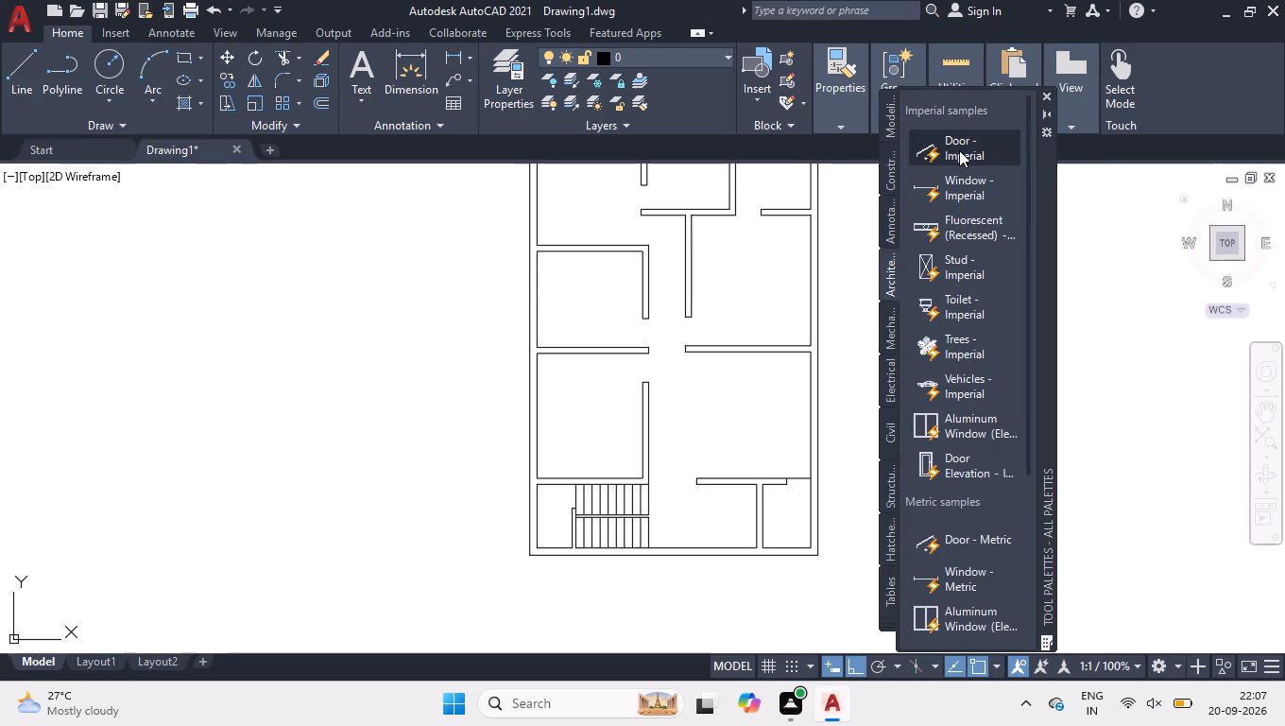
left_click_drag(959, 150, 340, 251)
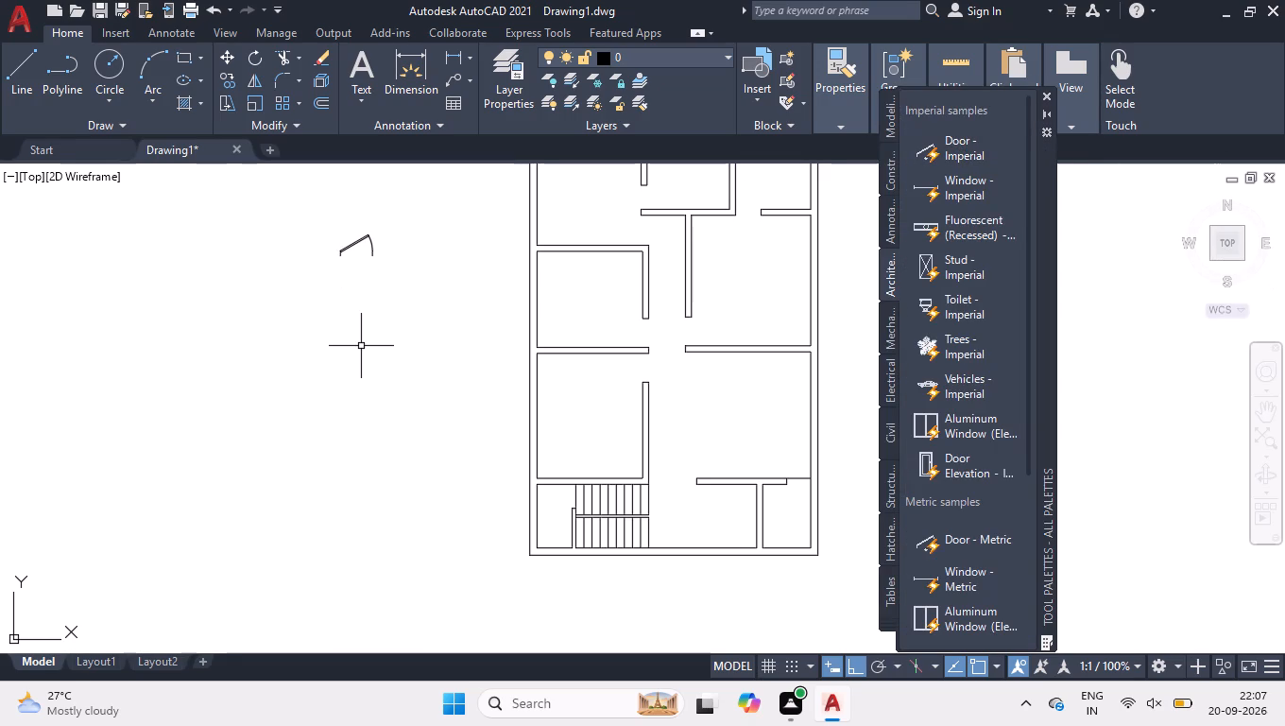
key("space")
key("space")
left_click(295, 305)
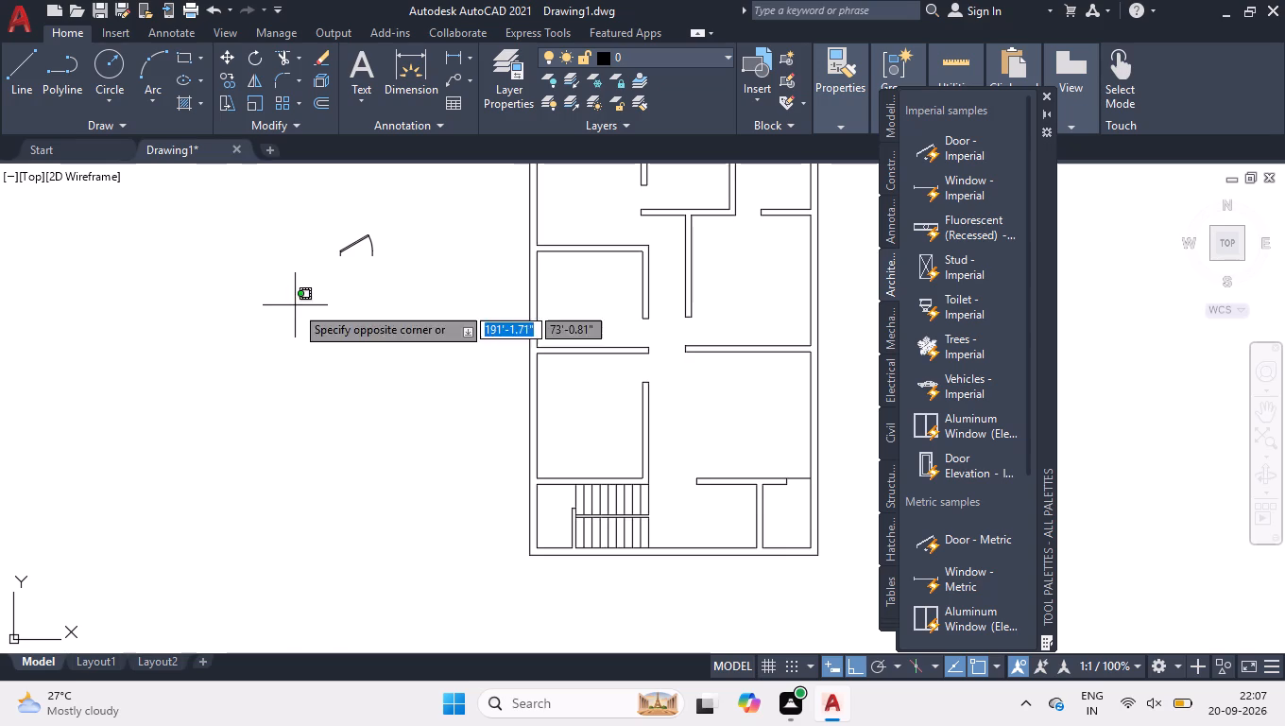
left_click(306, 323)
key("space")
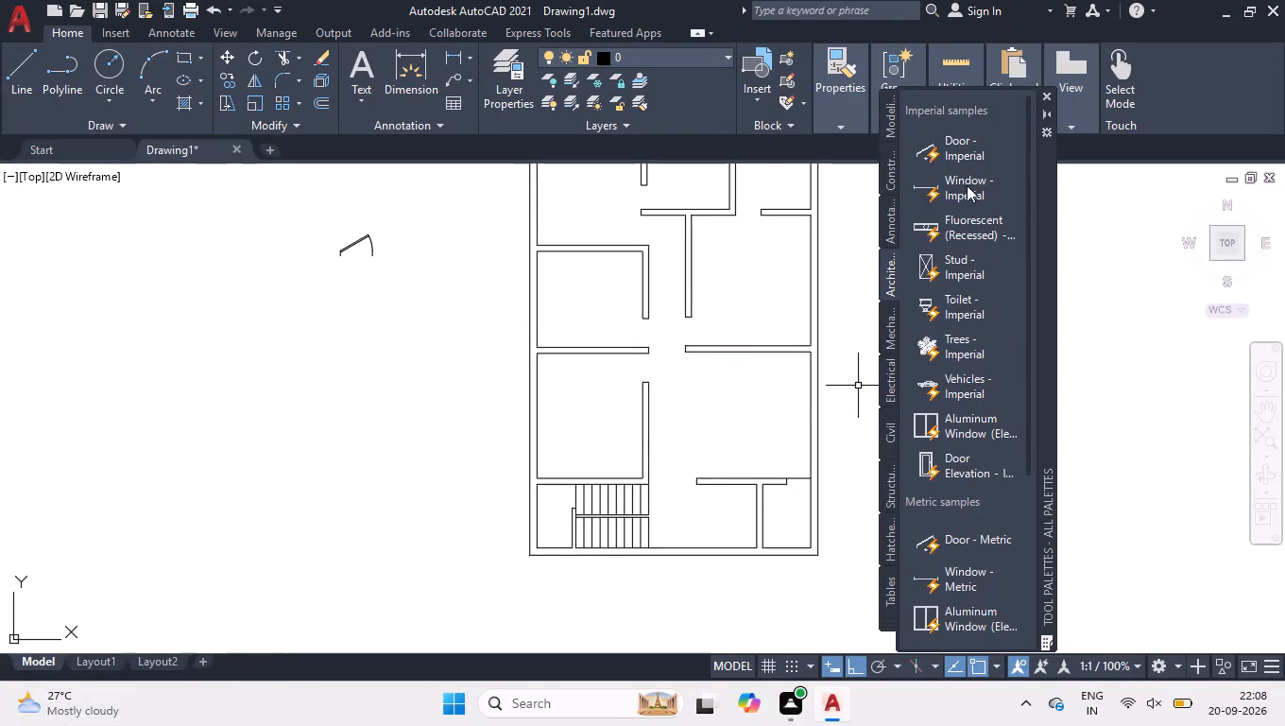
left_click_drag(947, 149, 333, 337)
key("space")
left_click(203, 330)
left_click(249, 341)
key("space")
left_click(260, 345)
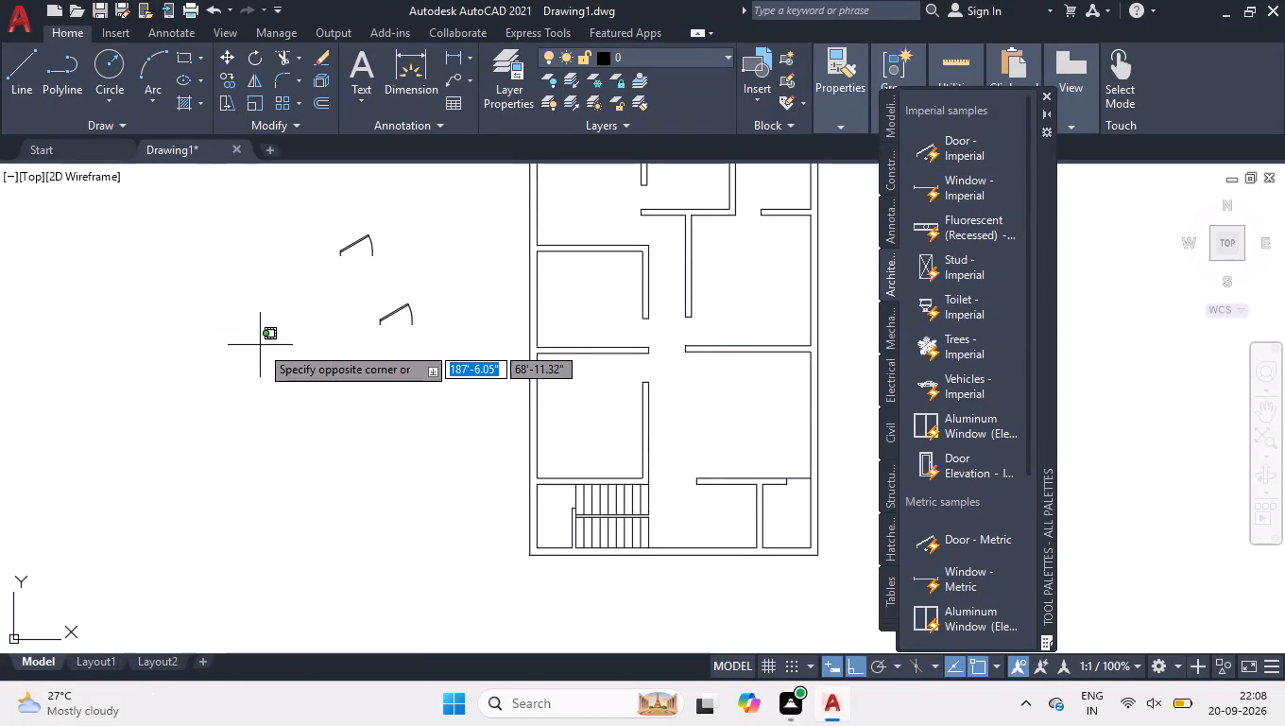
key("space")
left_click(382, 373)
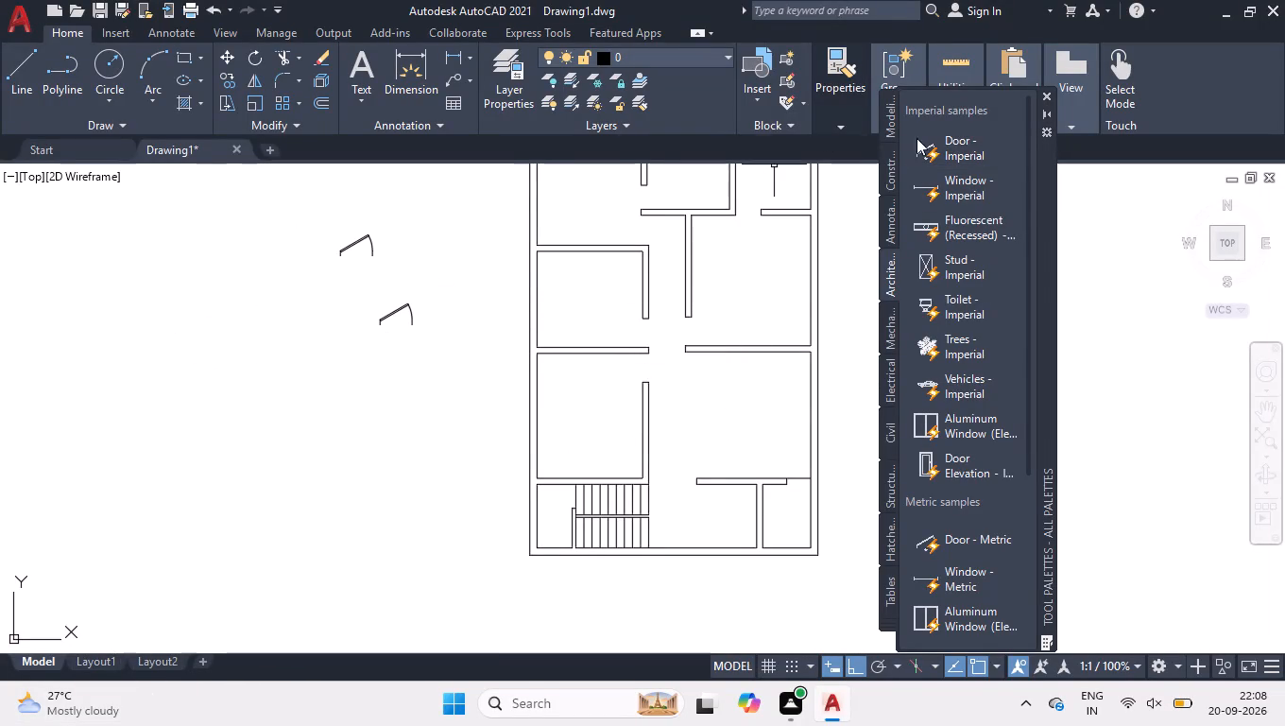
Place four more Door - Imperial blocks beside the first two, left of the floor plan.
left_click_drag(930, 153, 919, 160)
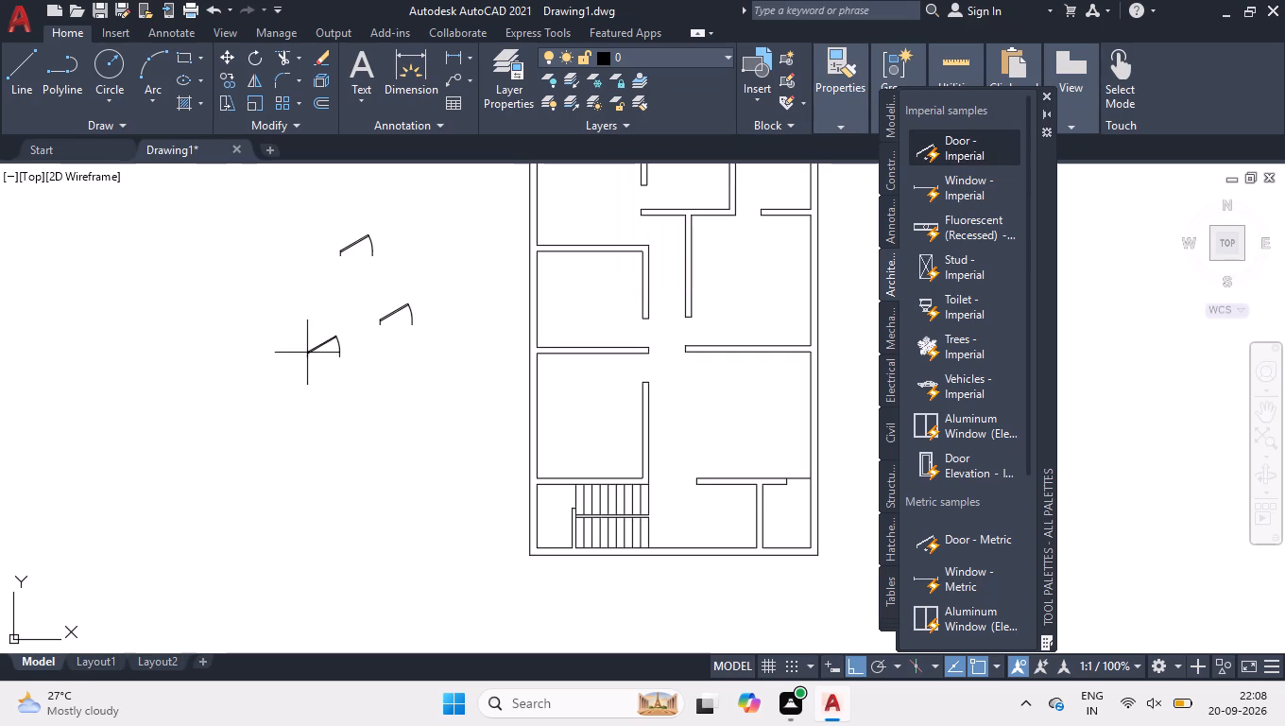
left_click(281, 336)
left_click(920, 148)
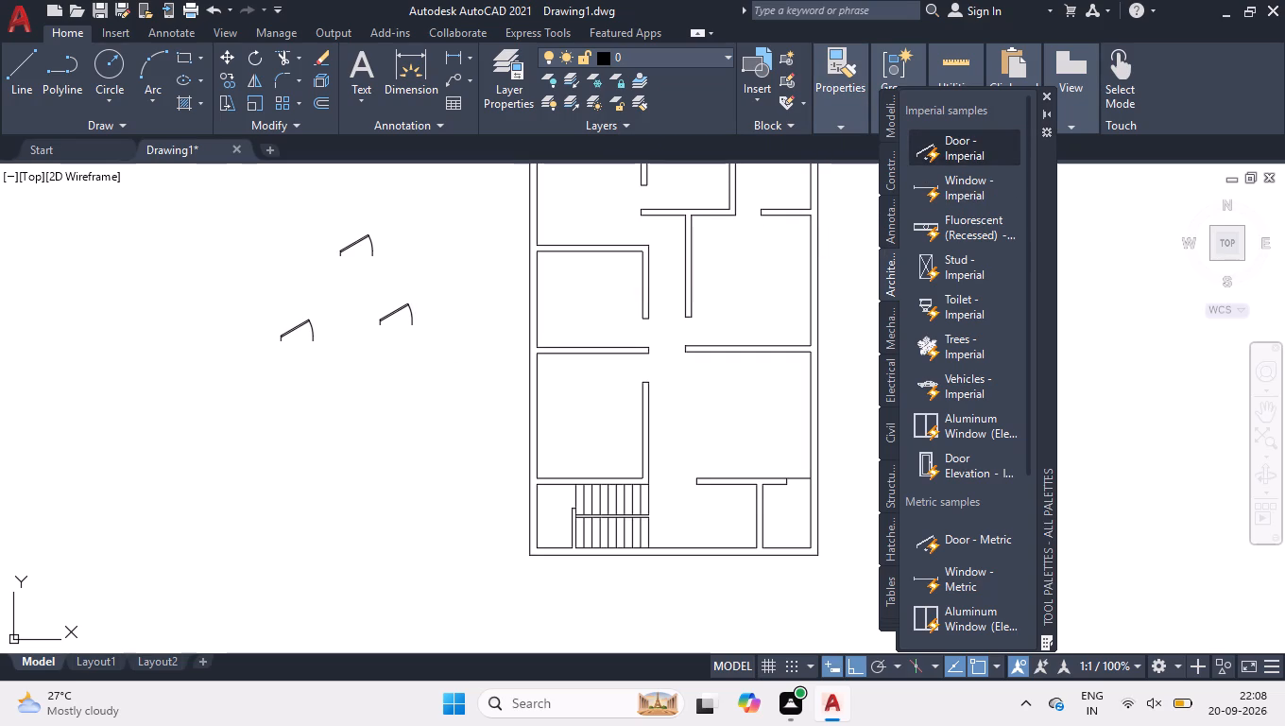
left_click(323, 387)
key("space")
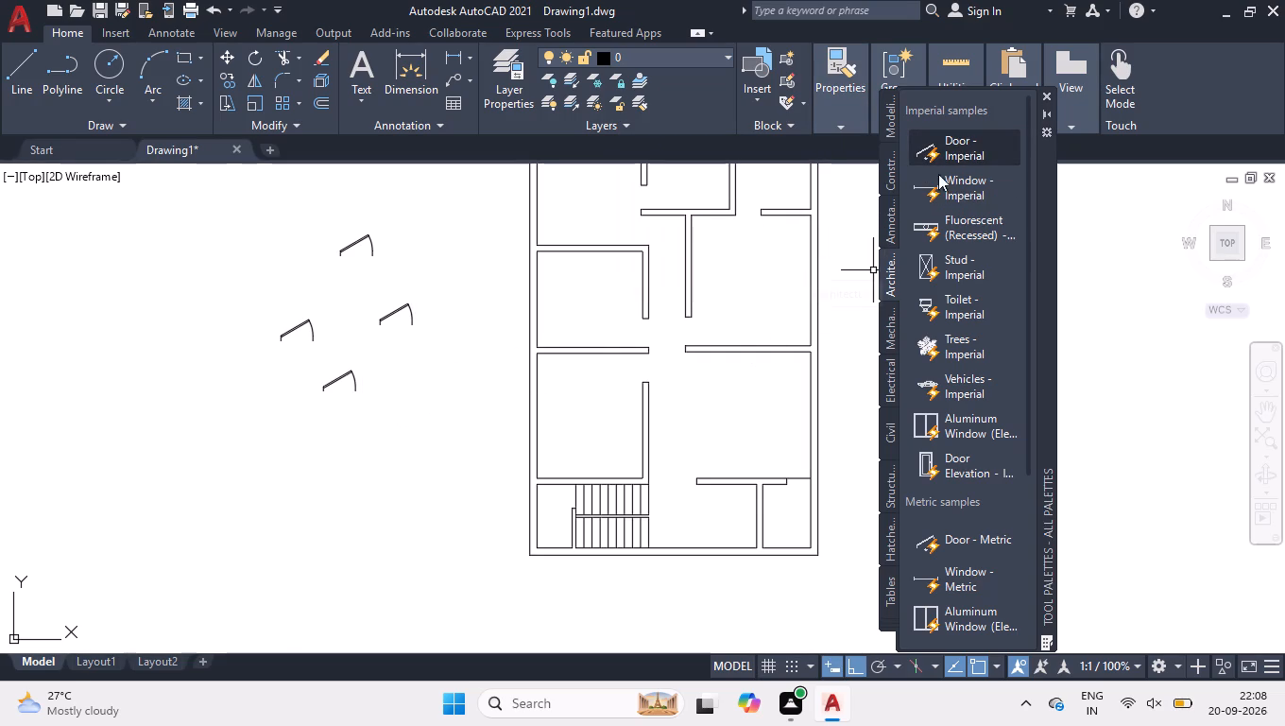
left_click(937, 156)
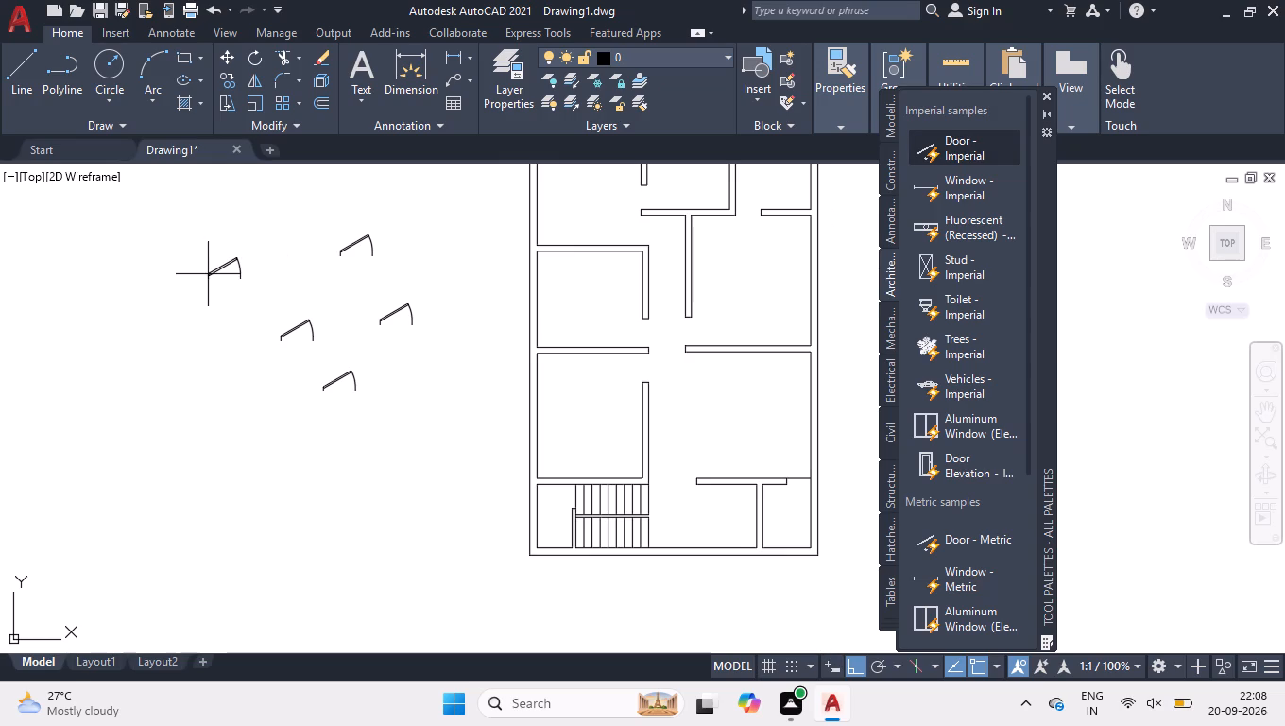
left_click(221, 272)
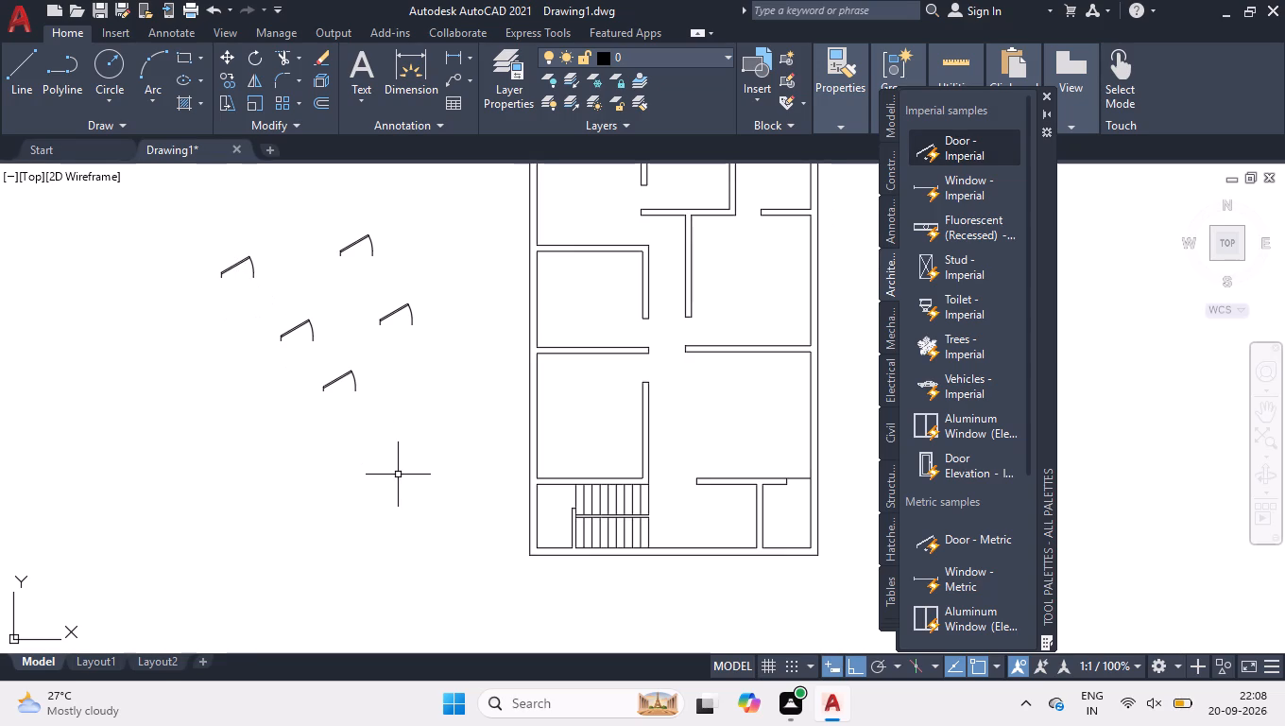
left_click(939, 146)
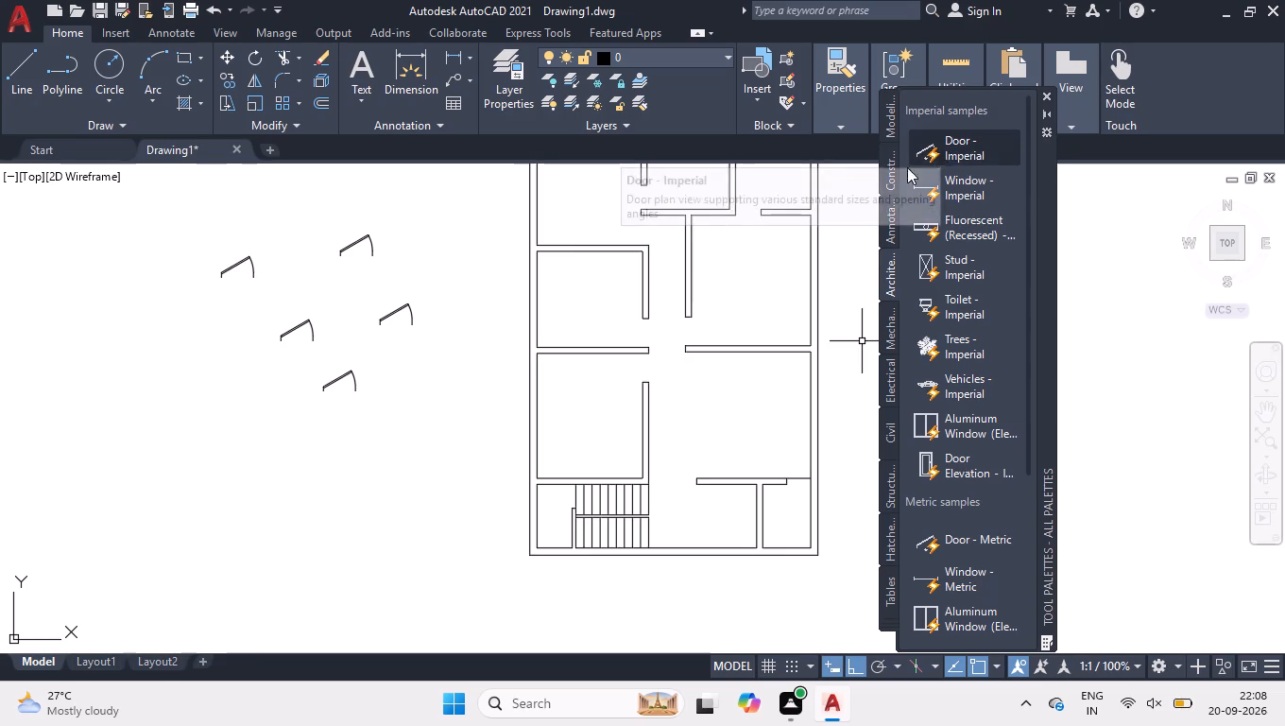
left_click(206, 336)
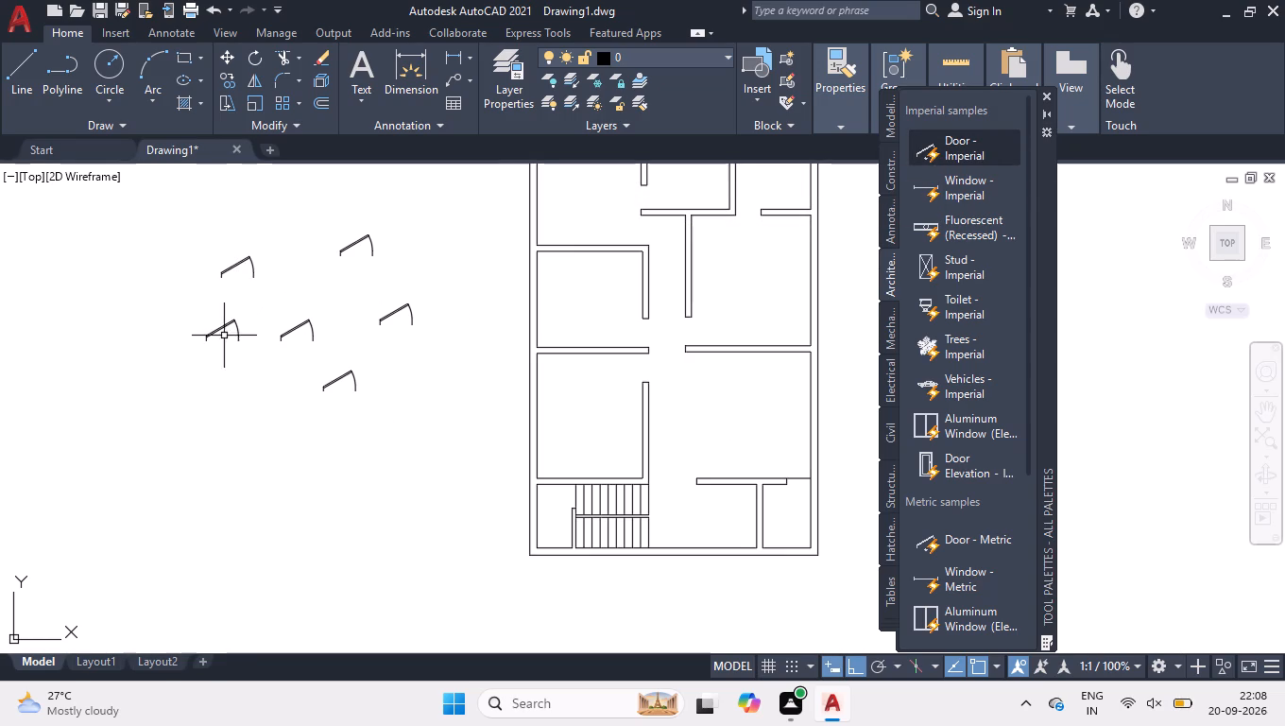
Add another four Door - Imperial blocks around the spare doors left of the plan and close the tool palettes.
scroll(369, 471, "down", 1)
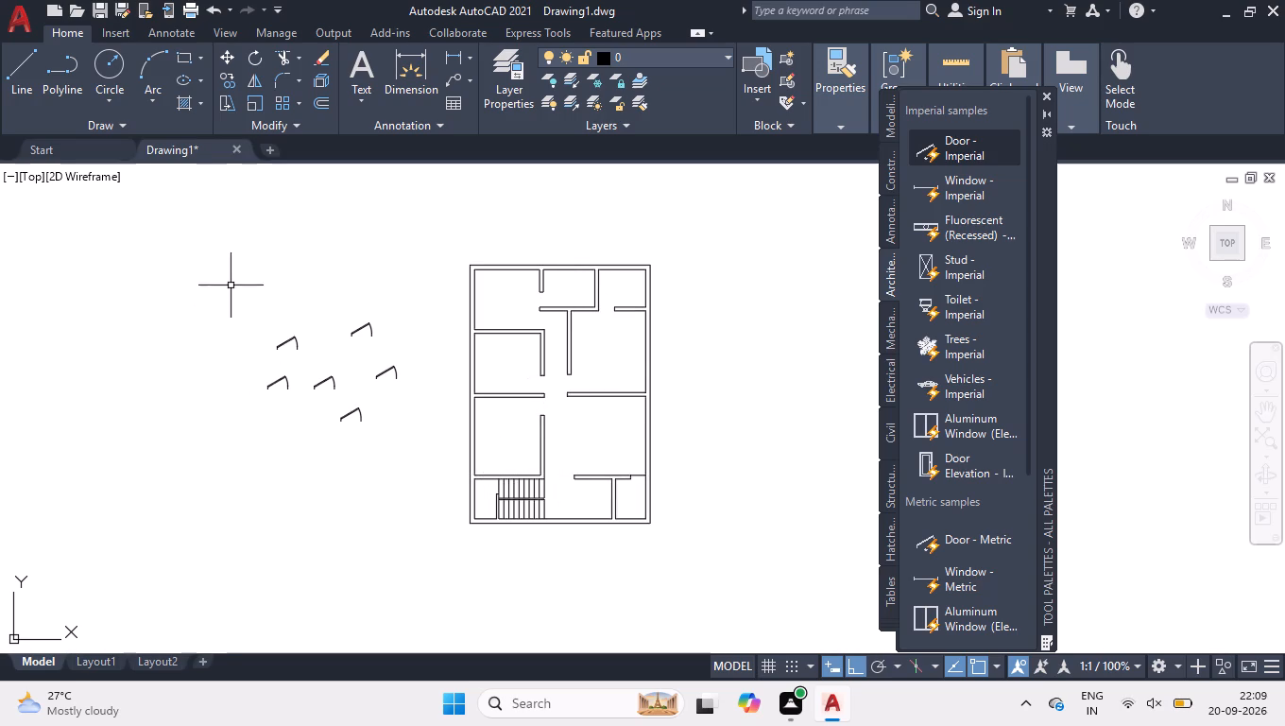
left_click(955, 144)
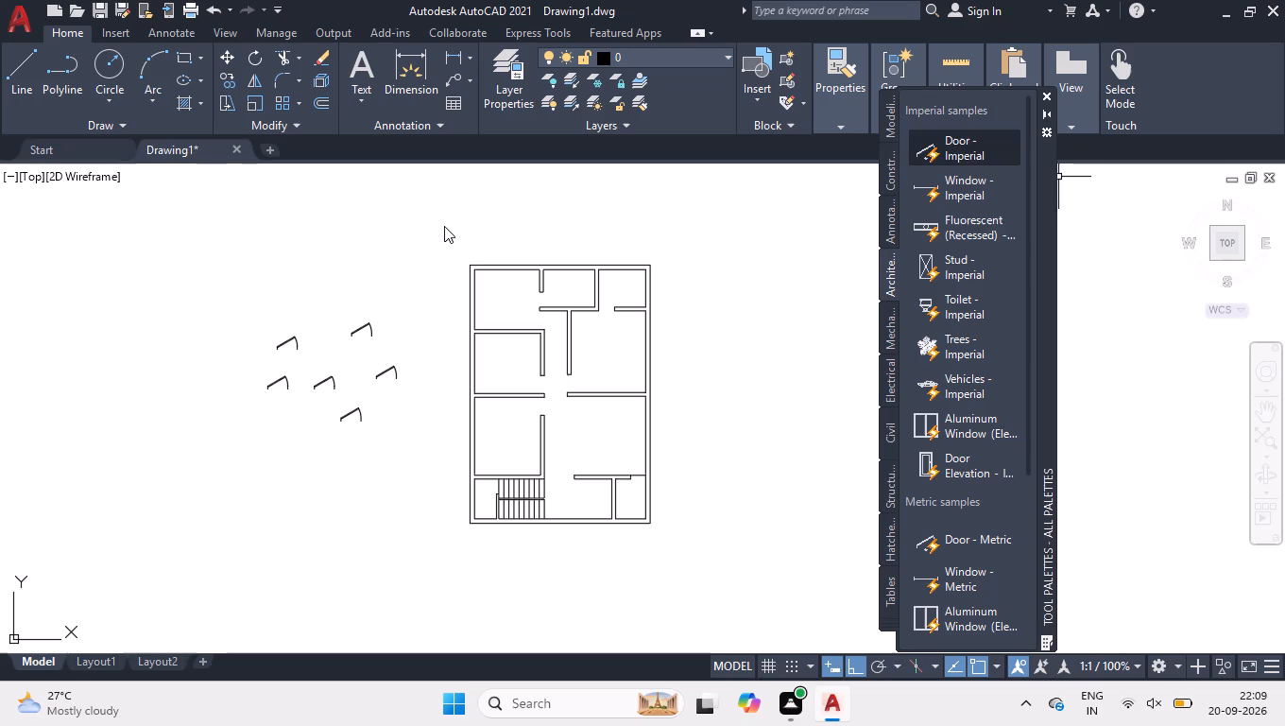
left_click(317, 303)
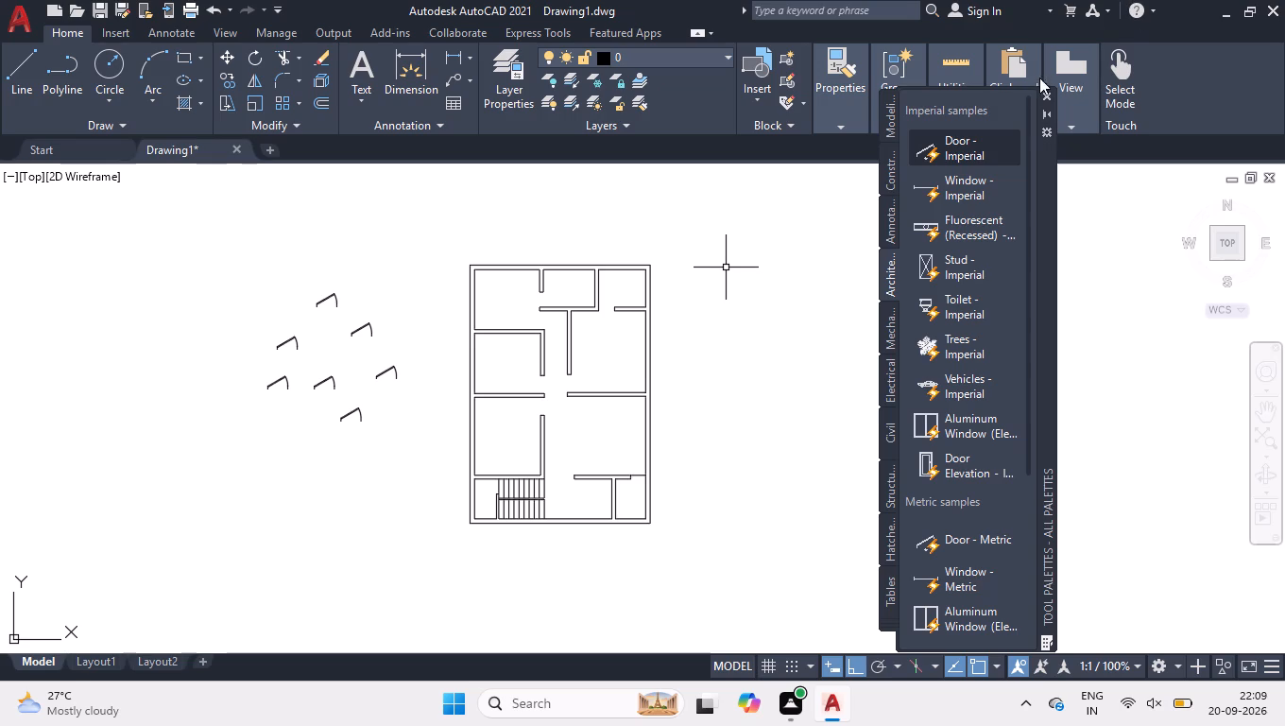
left_click_drag(966, 145, 212, 398)
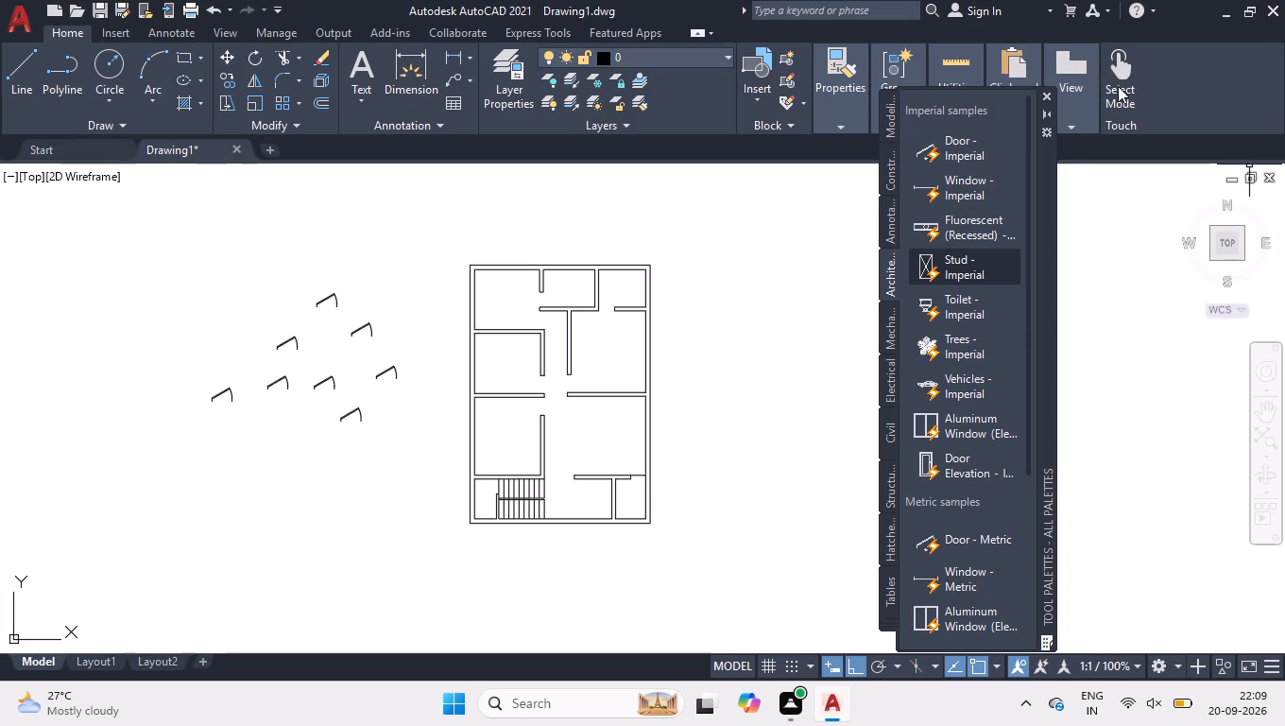
left_click_drag(938, 145, 231, 446)
left_click_drag(972, 147, 271, 435)
left_click(1046, 91)
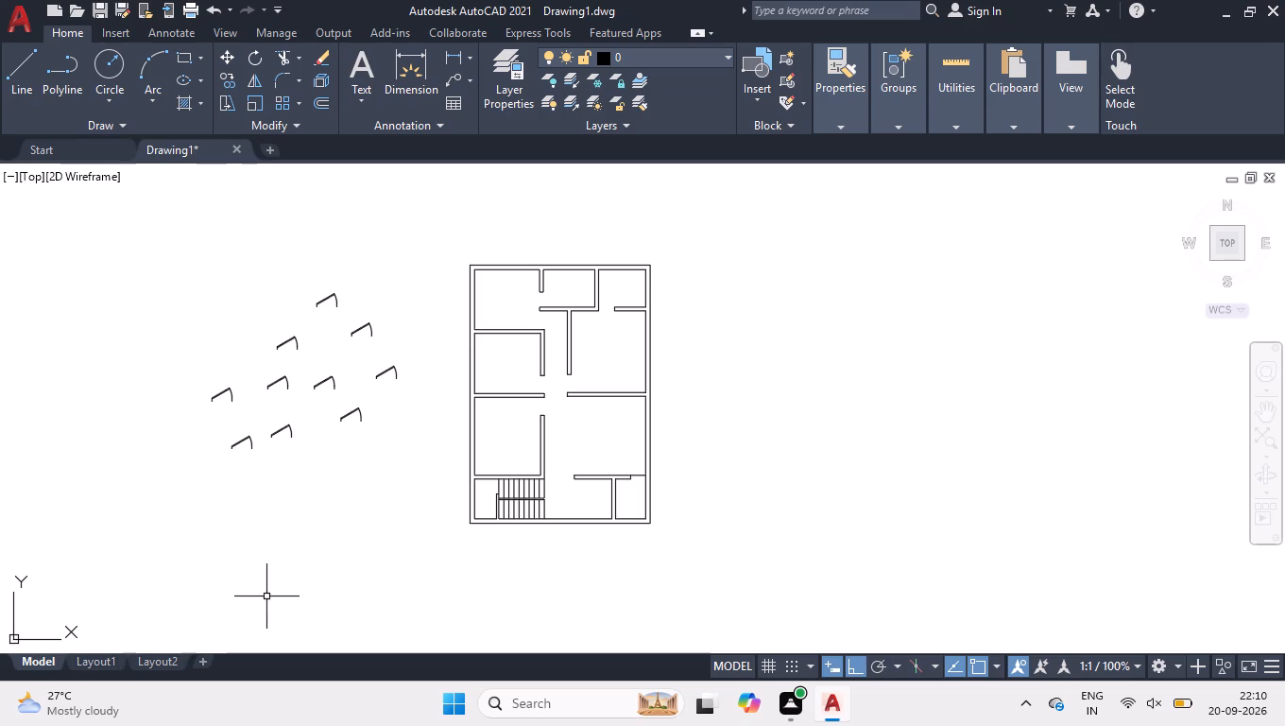
Move a spare door by its lower hinge-side end onto the wall corner at the stair side of the entrance opening.
scroll(346, 423, "up", 2)
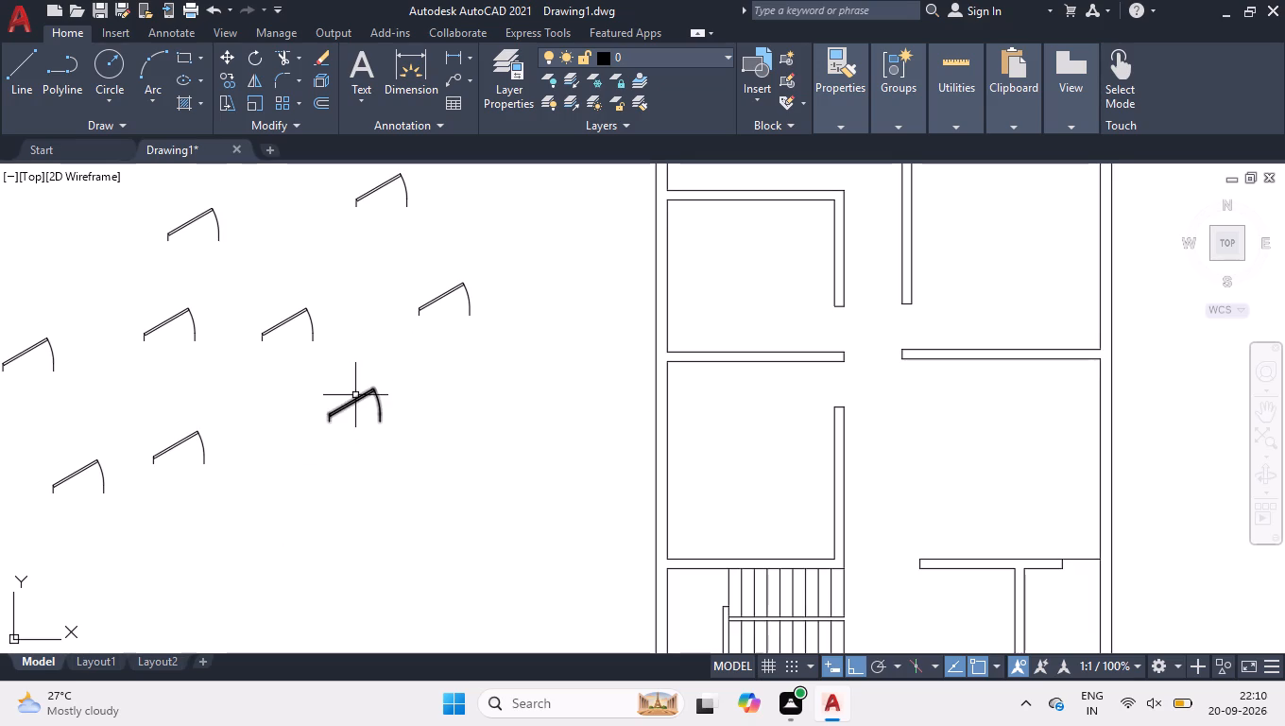
left_click(355, 395)
key("m")
key("Return")
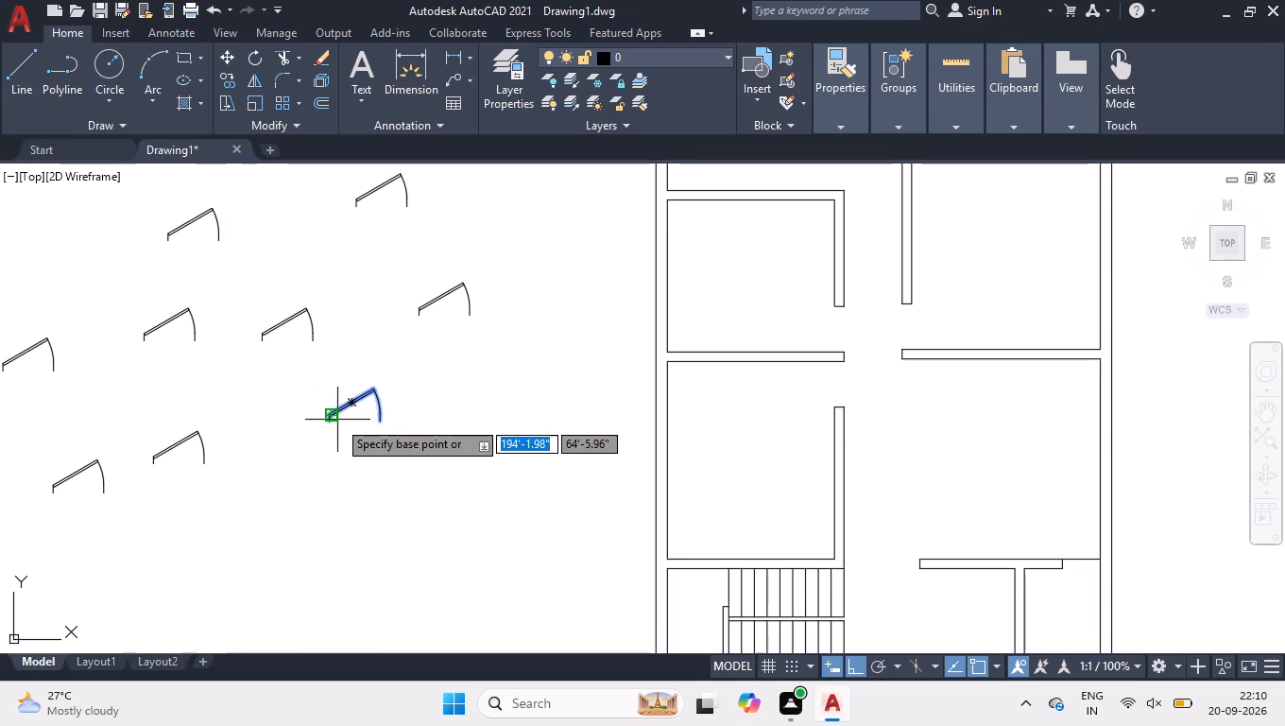
scroll(342, 423, "up", 4)
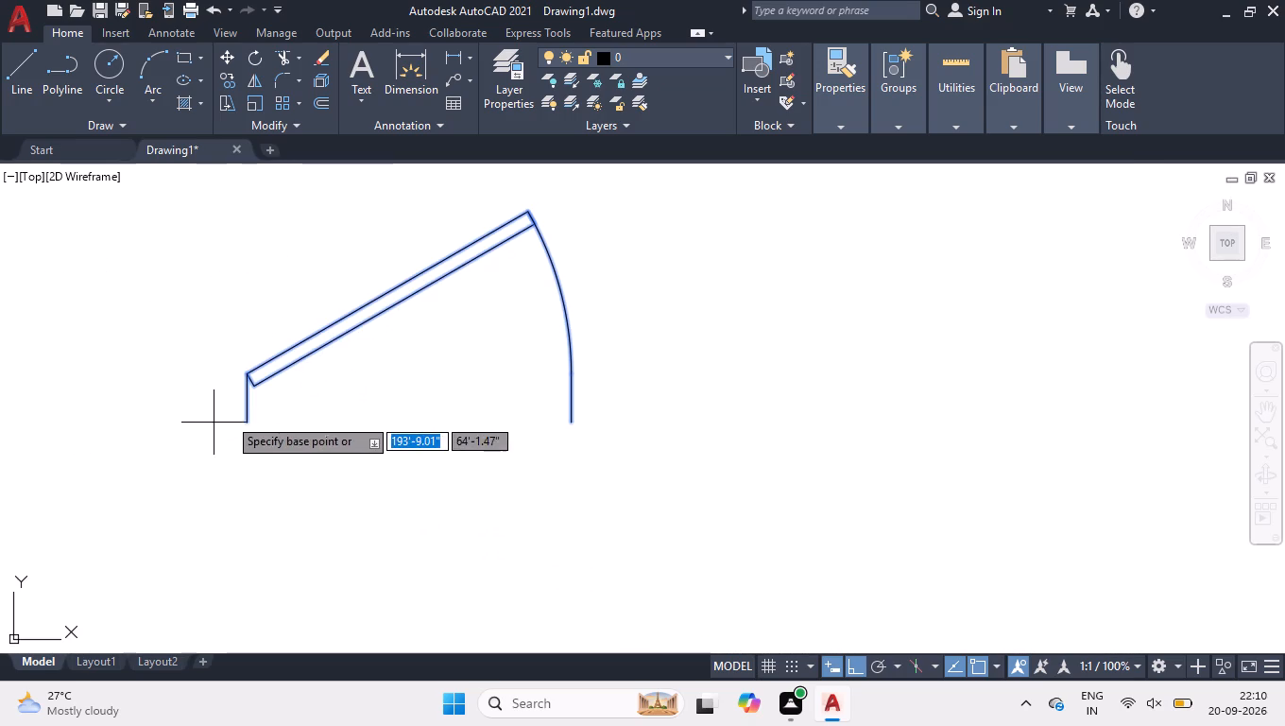
left_click(252, 425)
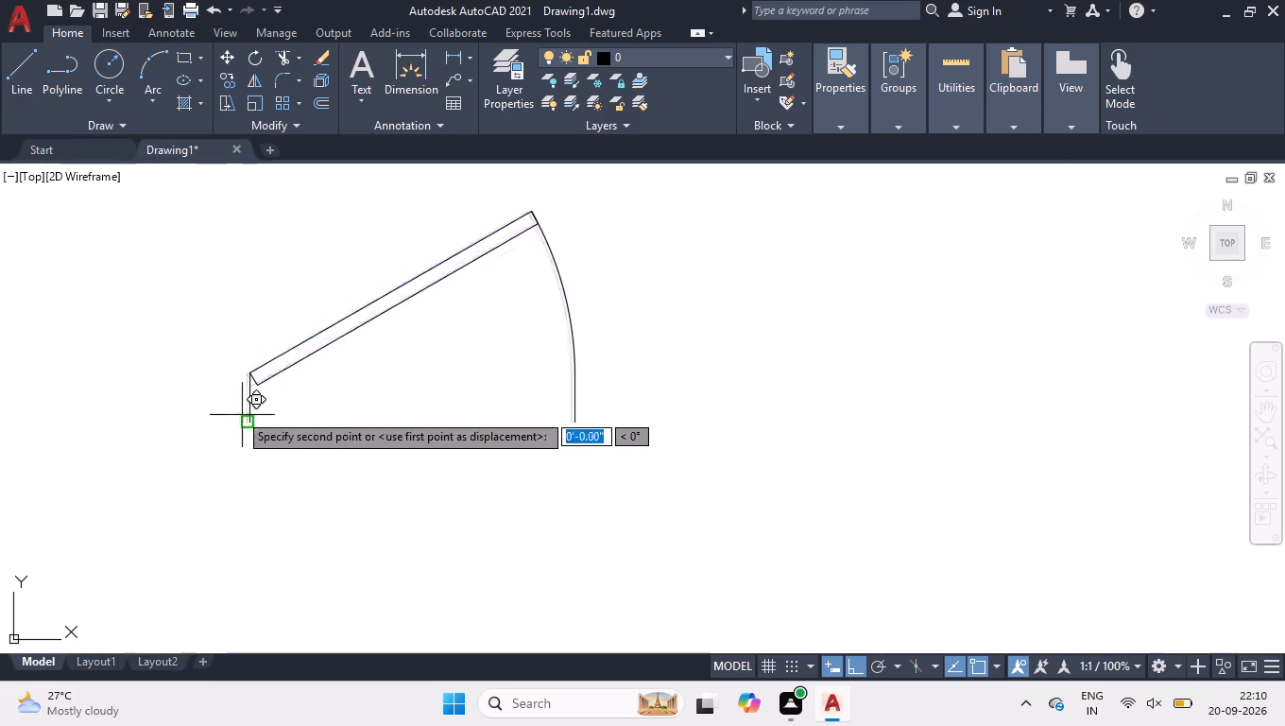
scroll(236, 393, "down", 5)
scroll(607, 484, "up", 3)
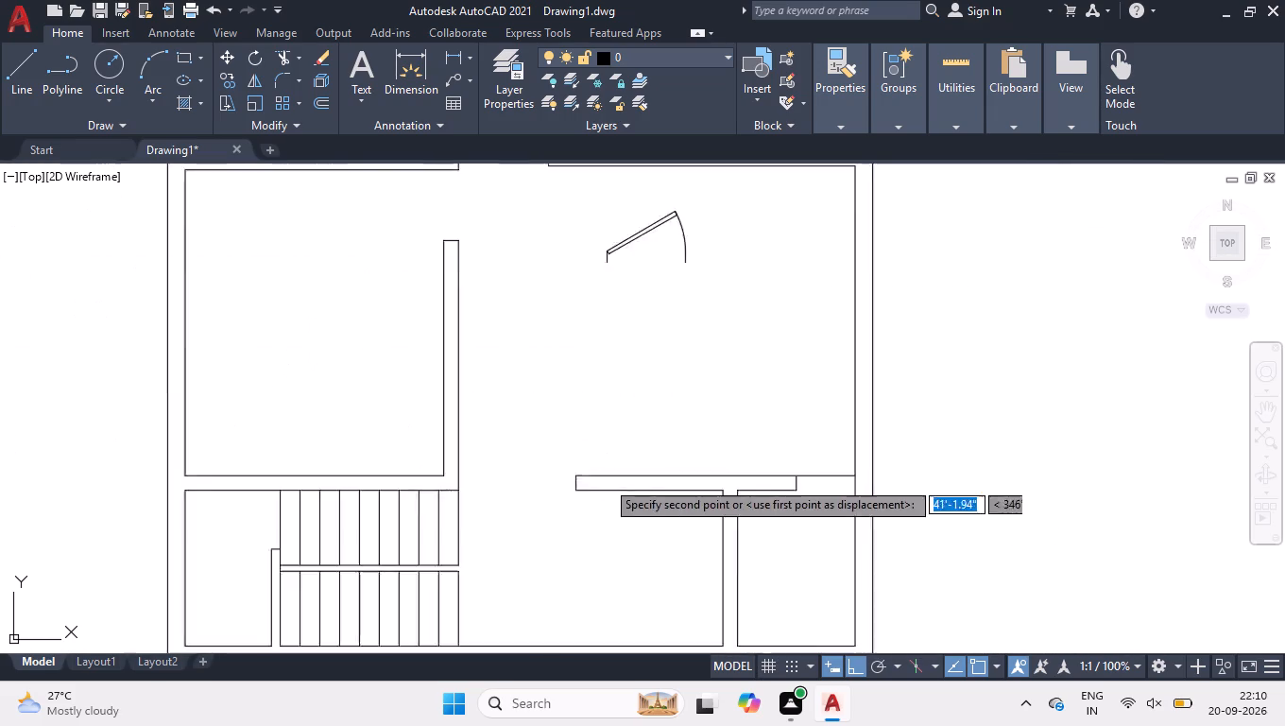
scroll(512, 461, "up", 2)
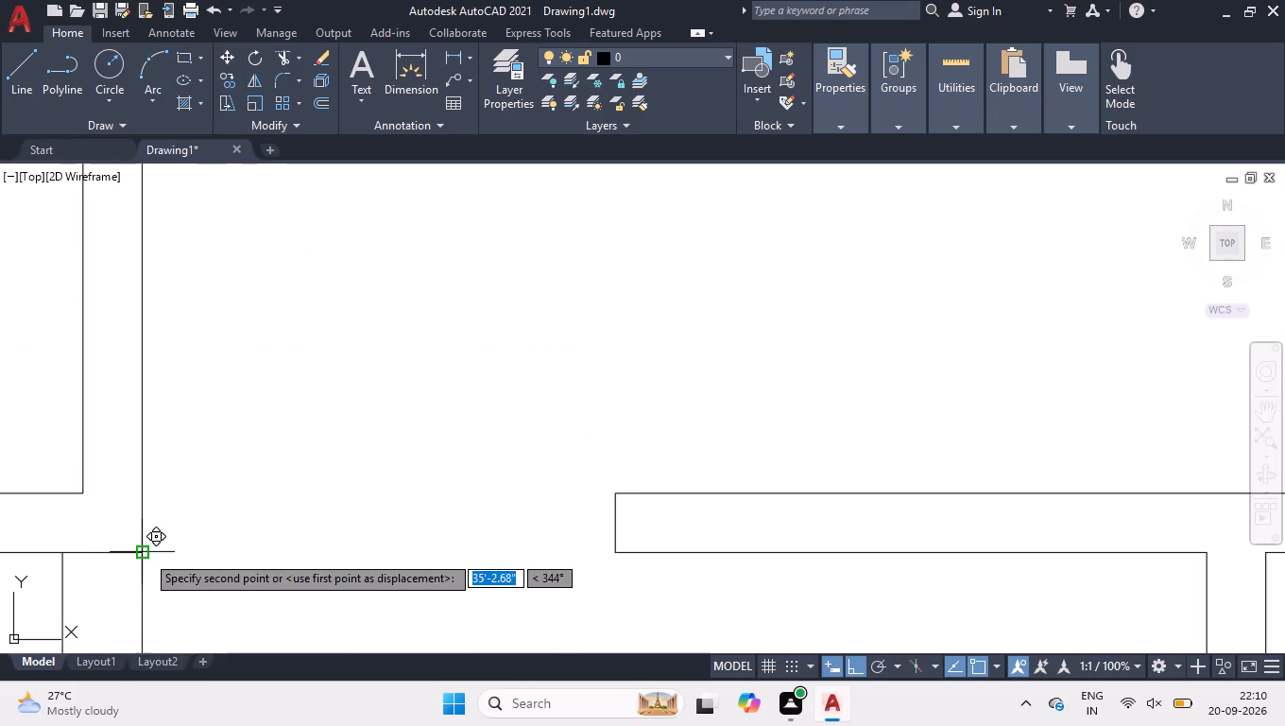
left_click(146, 554)
Flip the spare door nearest the floor plan horizontally.
scroll(337, 510, "down", 2)
scroll(437, 506, "down", 3)
scroll(584, 491, "down", 1)
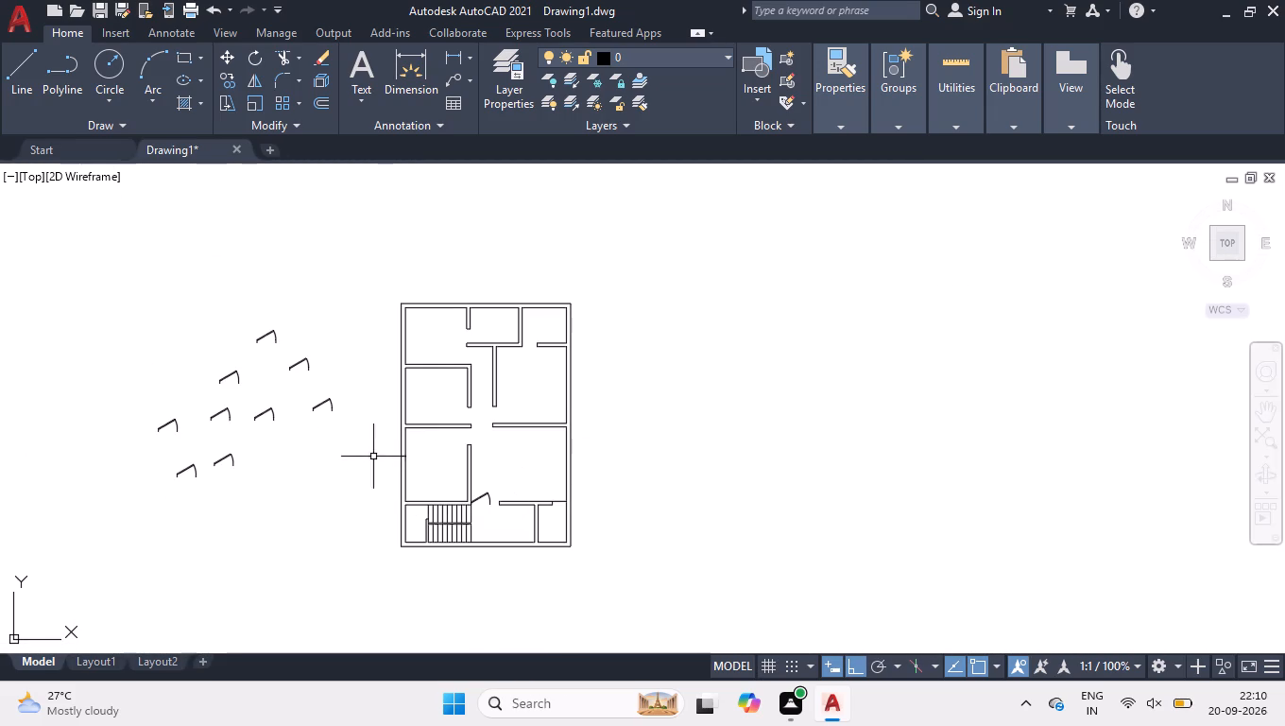
left_click(340, 389)
left_click(311, 408)
scroll(313, 403, "up", 2)
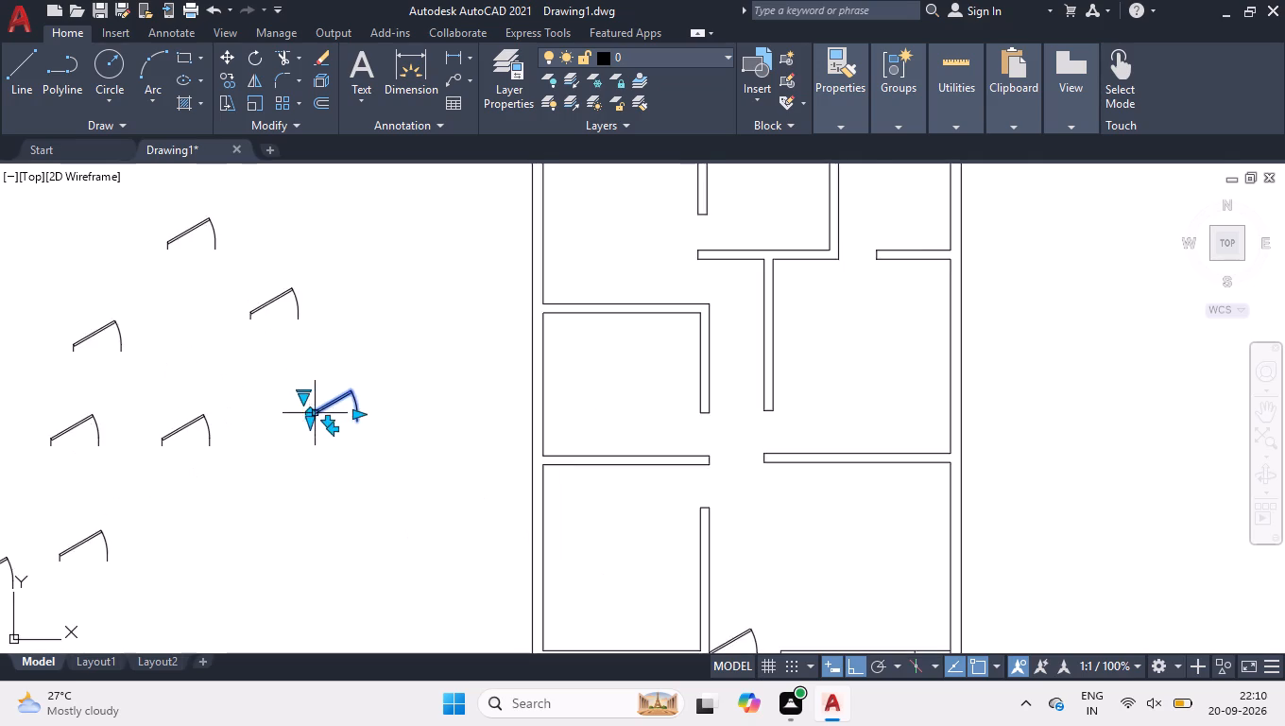
scroll(315, 414, "up", 2)
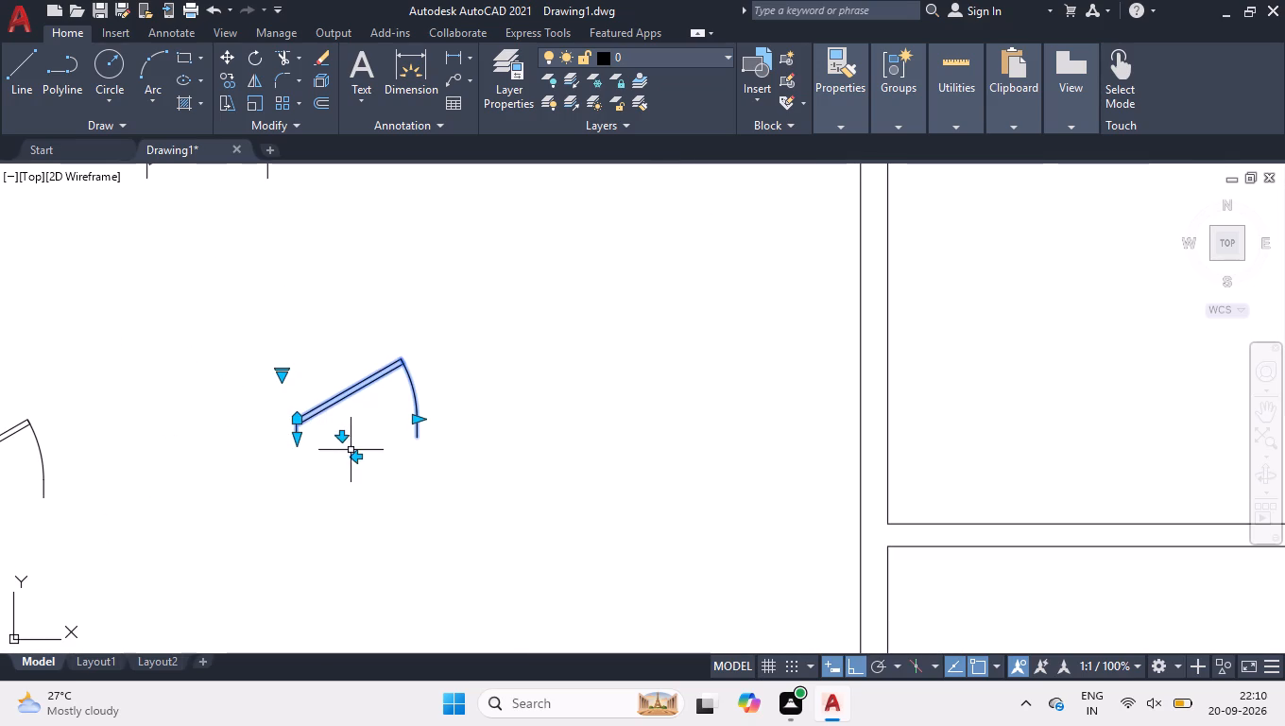
left_click(357, 455)
Move the flipped door by its lower hinge-side end onto the wall corner opposite the stairs, completing the double door.
key("space")
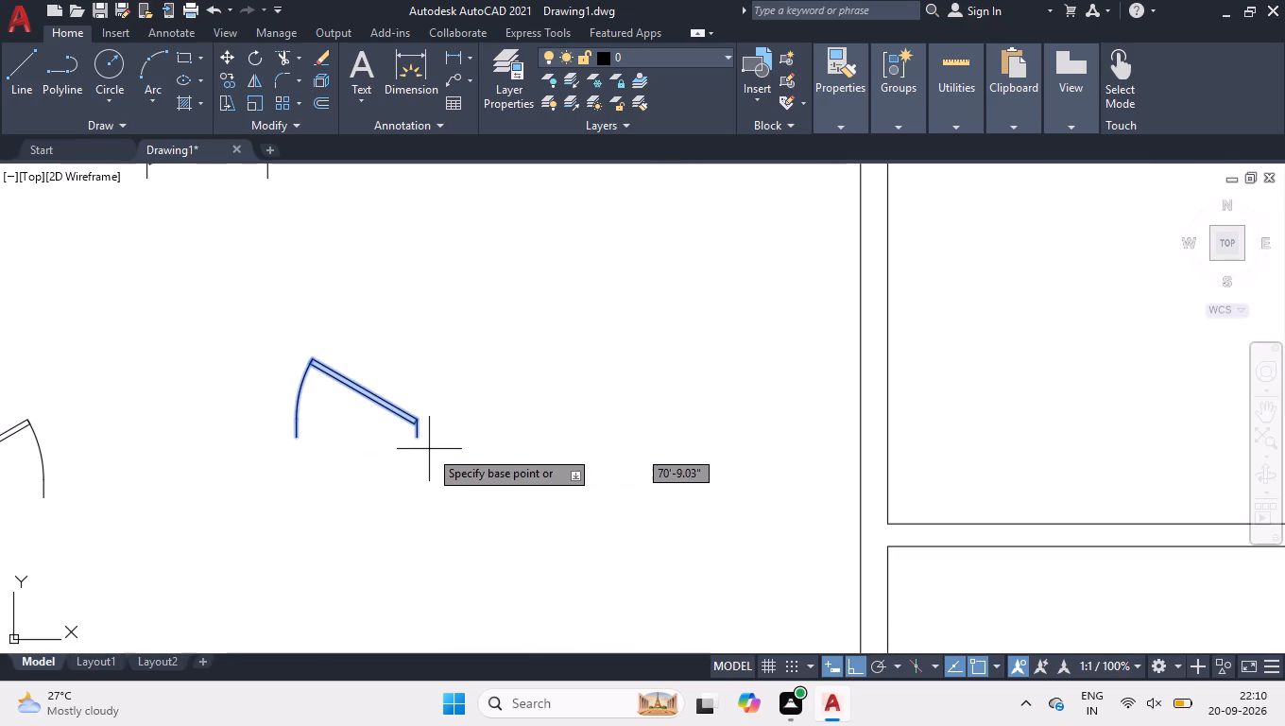
left_click(420, 439)
scroll(419, 430, "down", 4)
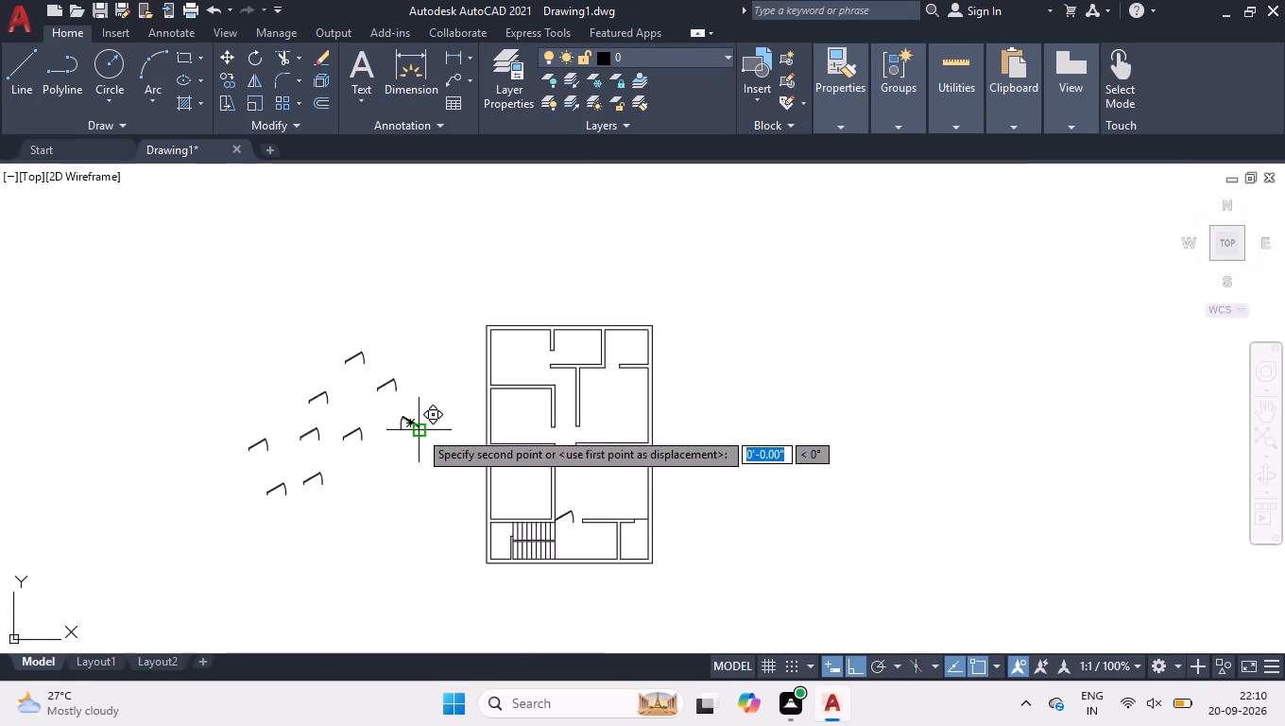
scroll(567, 528, "up", 5)
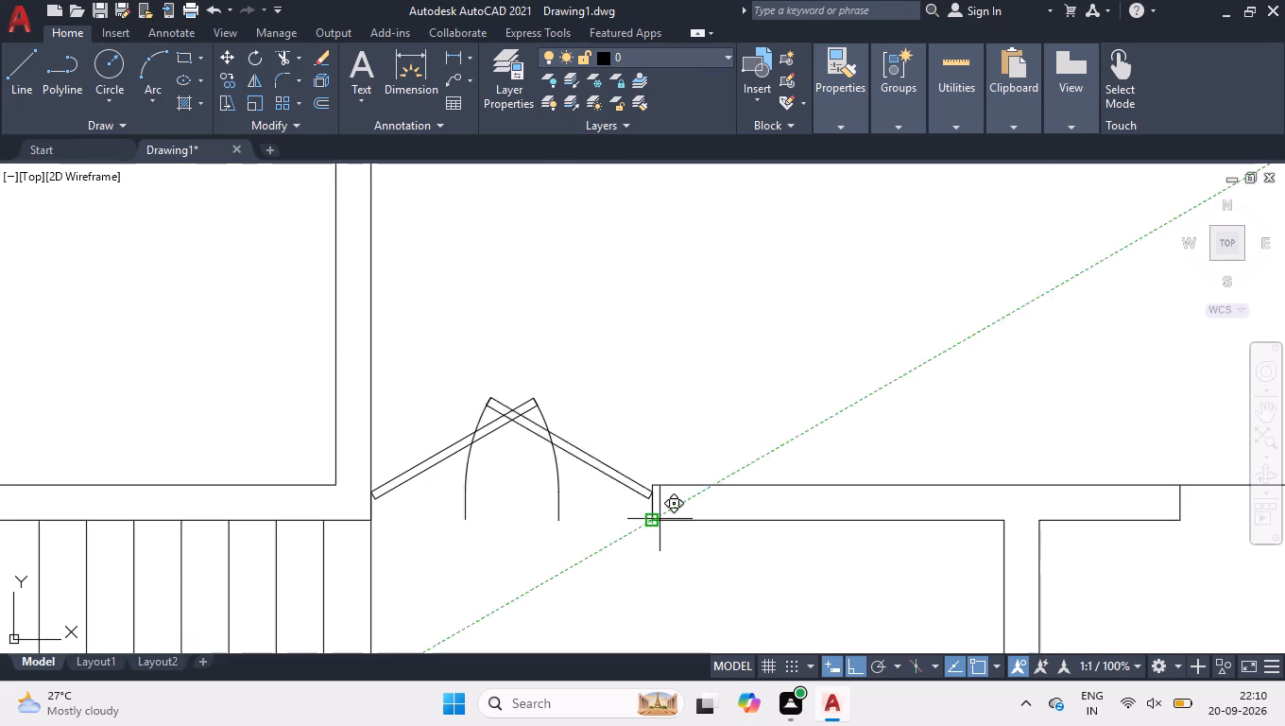
left_click(654, 522)
scroll(608, 503, "down", 4)
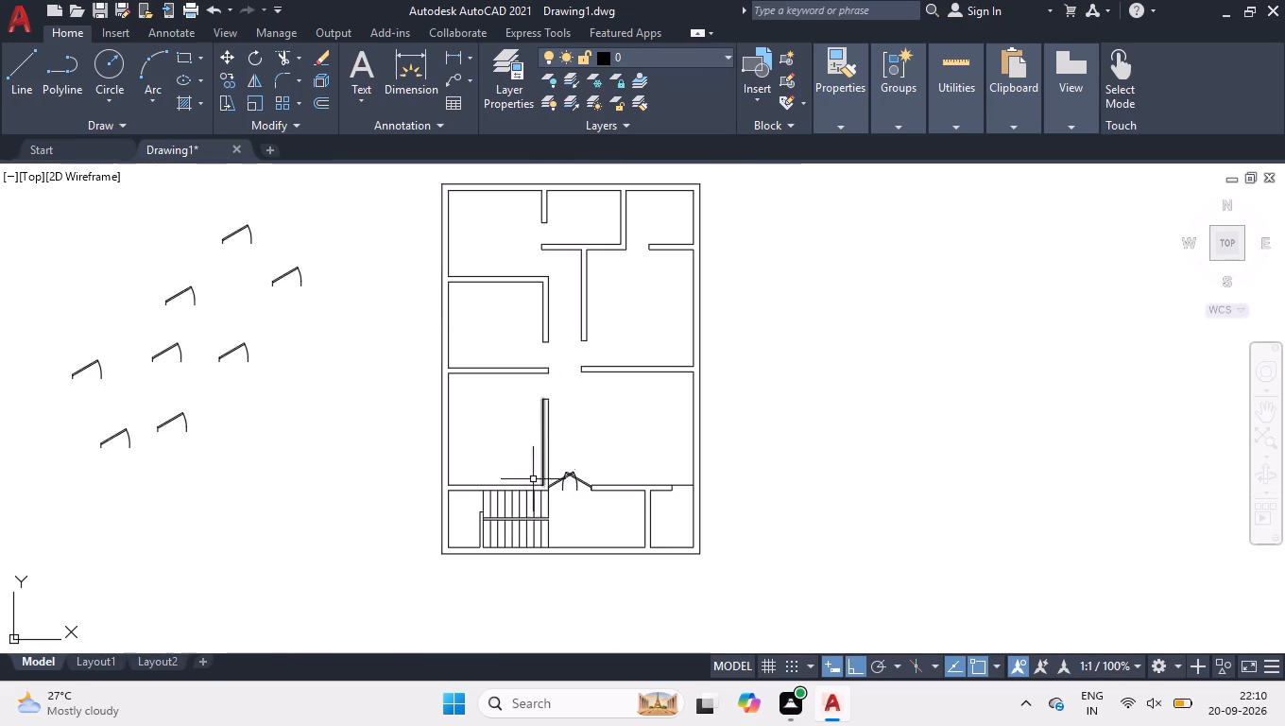
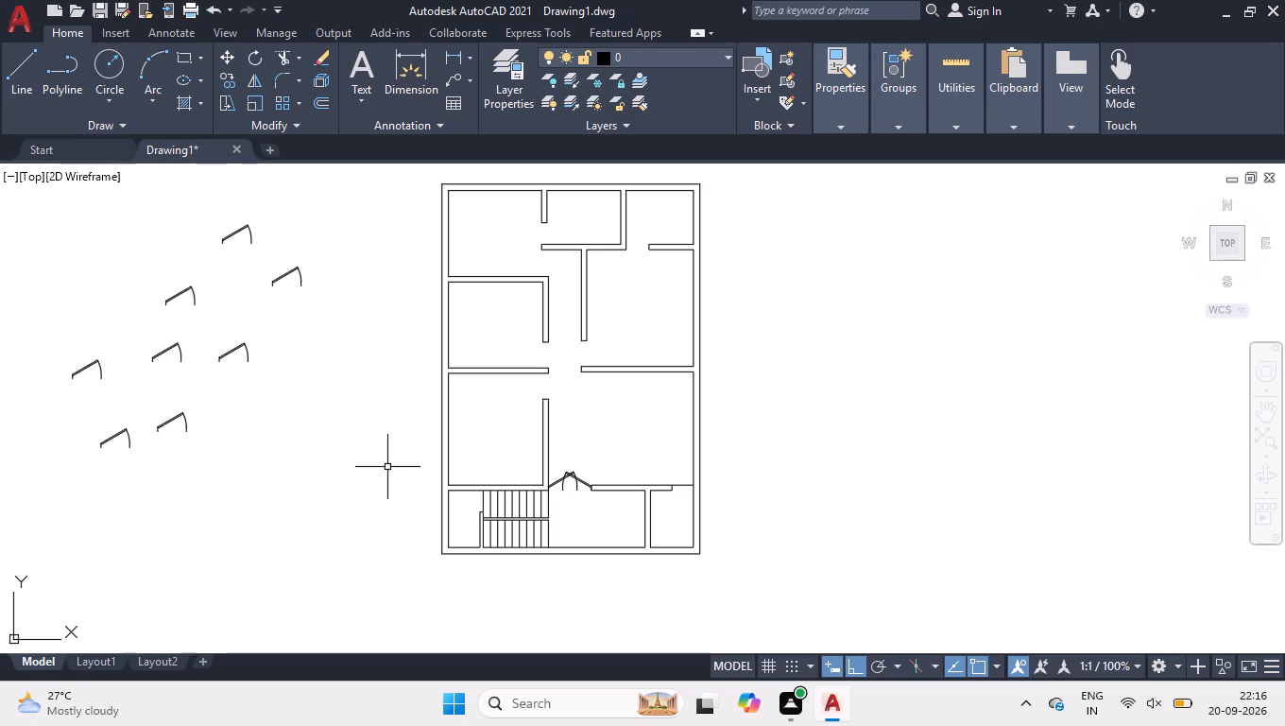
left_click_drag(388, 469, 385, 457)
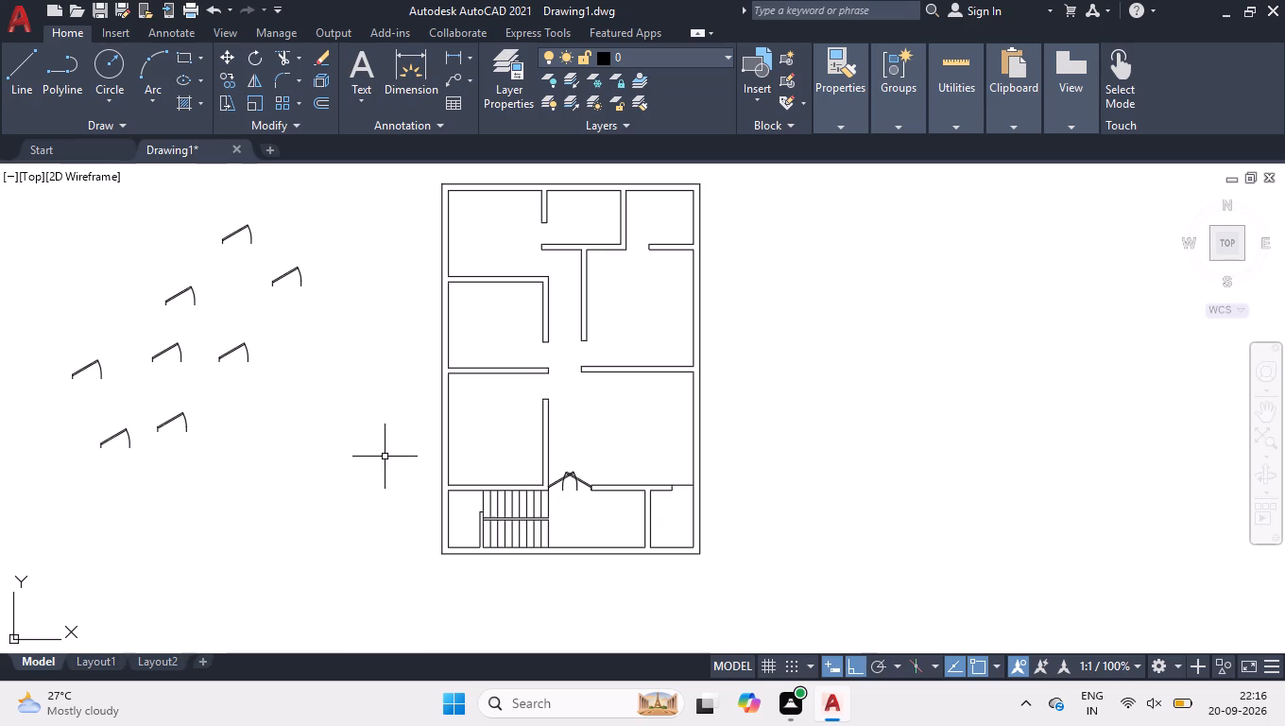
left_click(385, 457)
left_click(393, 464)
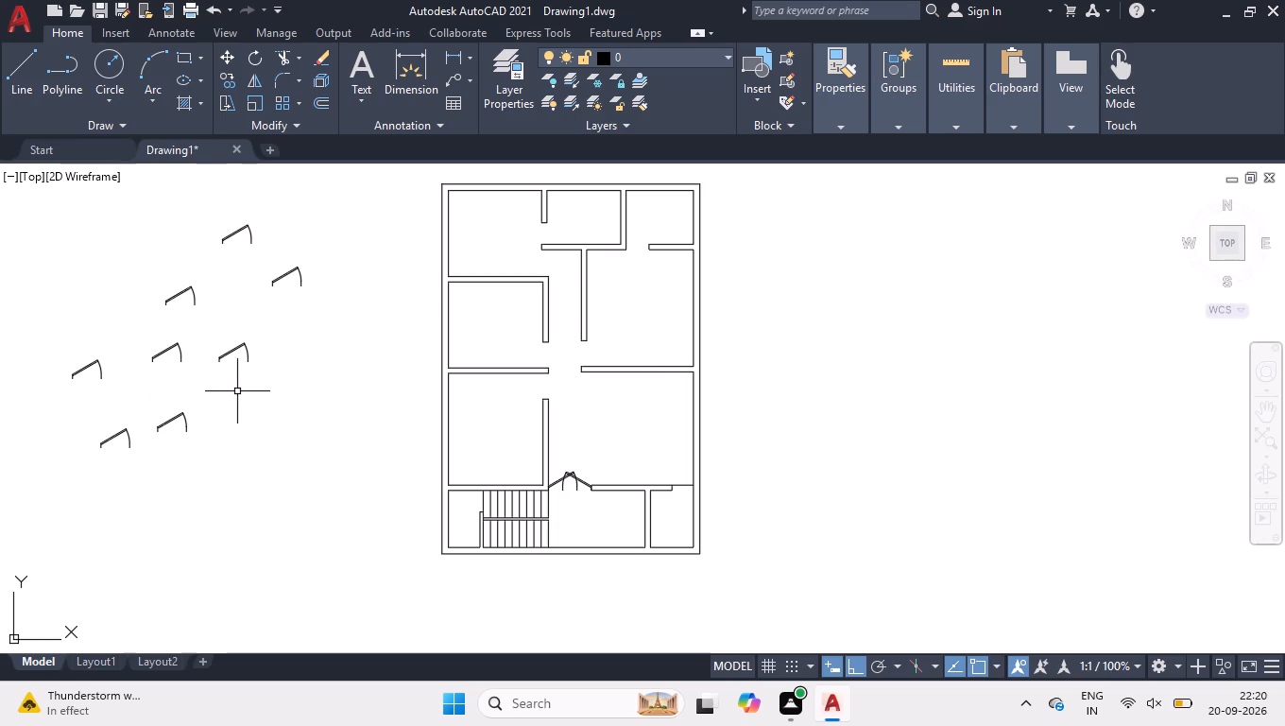
Rotate the topmost spare door 90° about its lower hinge-side end.
scroll(242, 221, "up", 1)
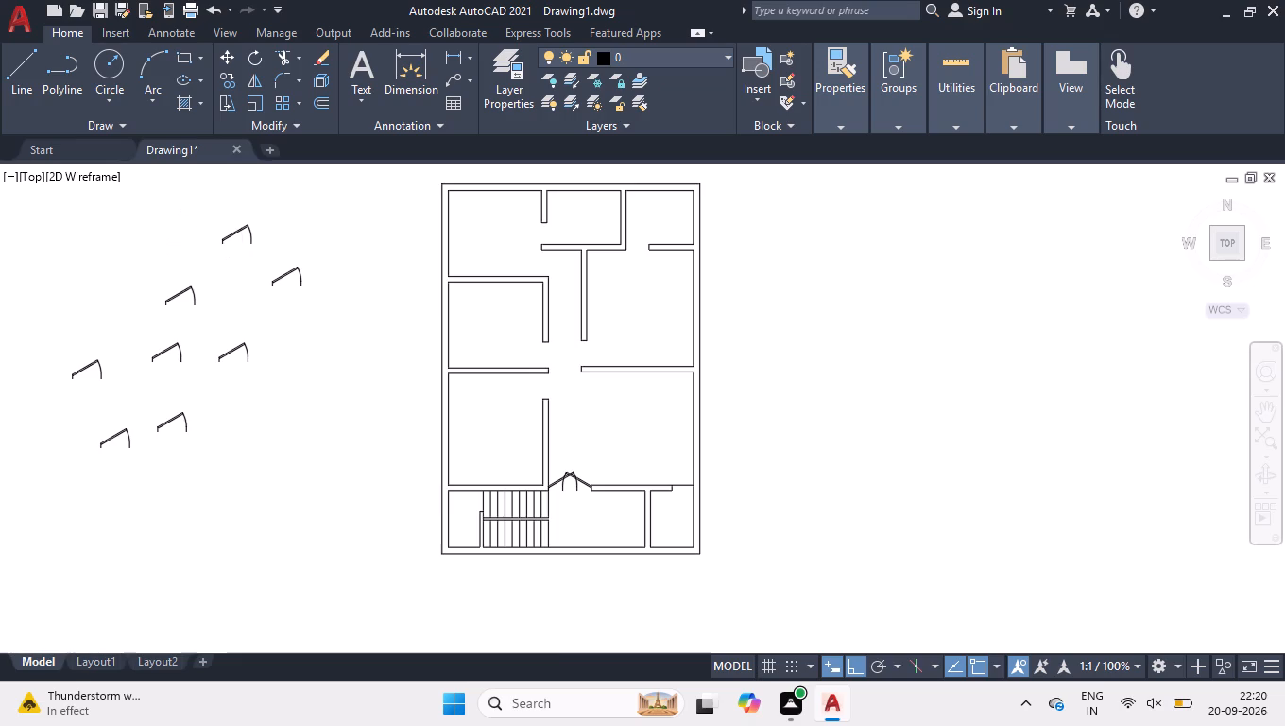
left_click_drag(268, 231, 262, 242)
left_click(226, 272)
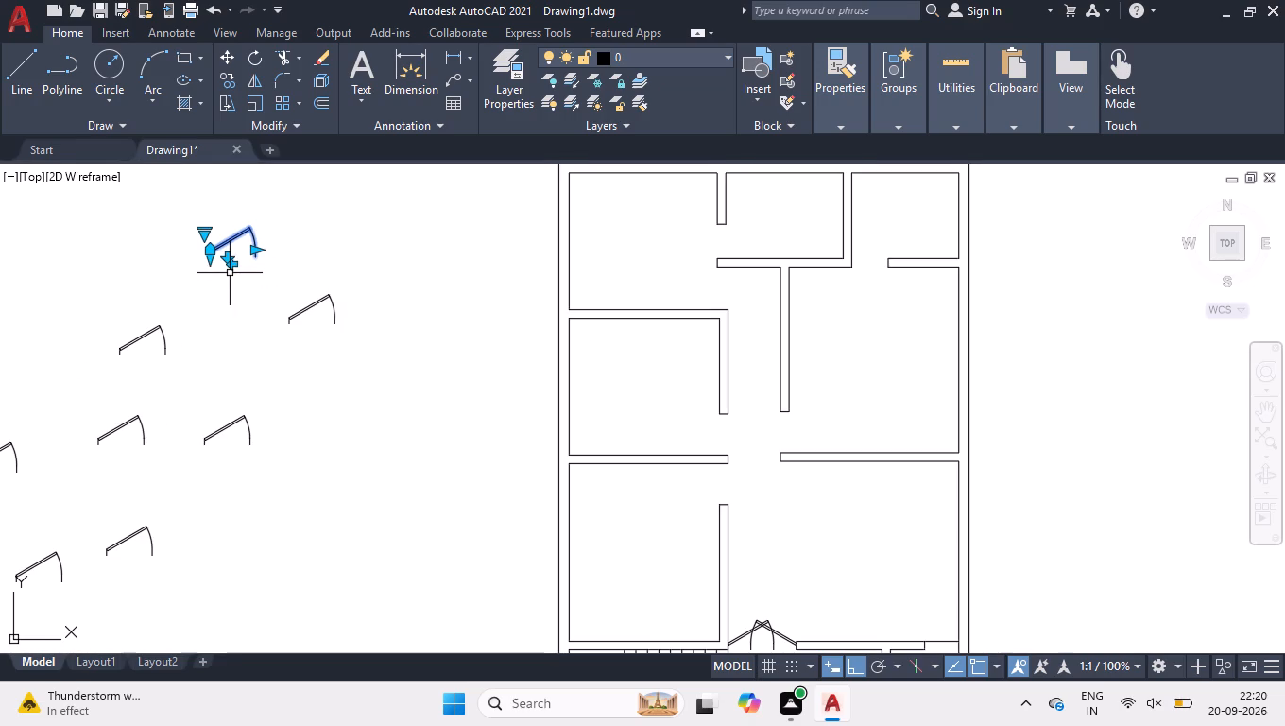
type("RO")
key("Return")
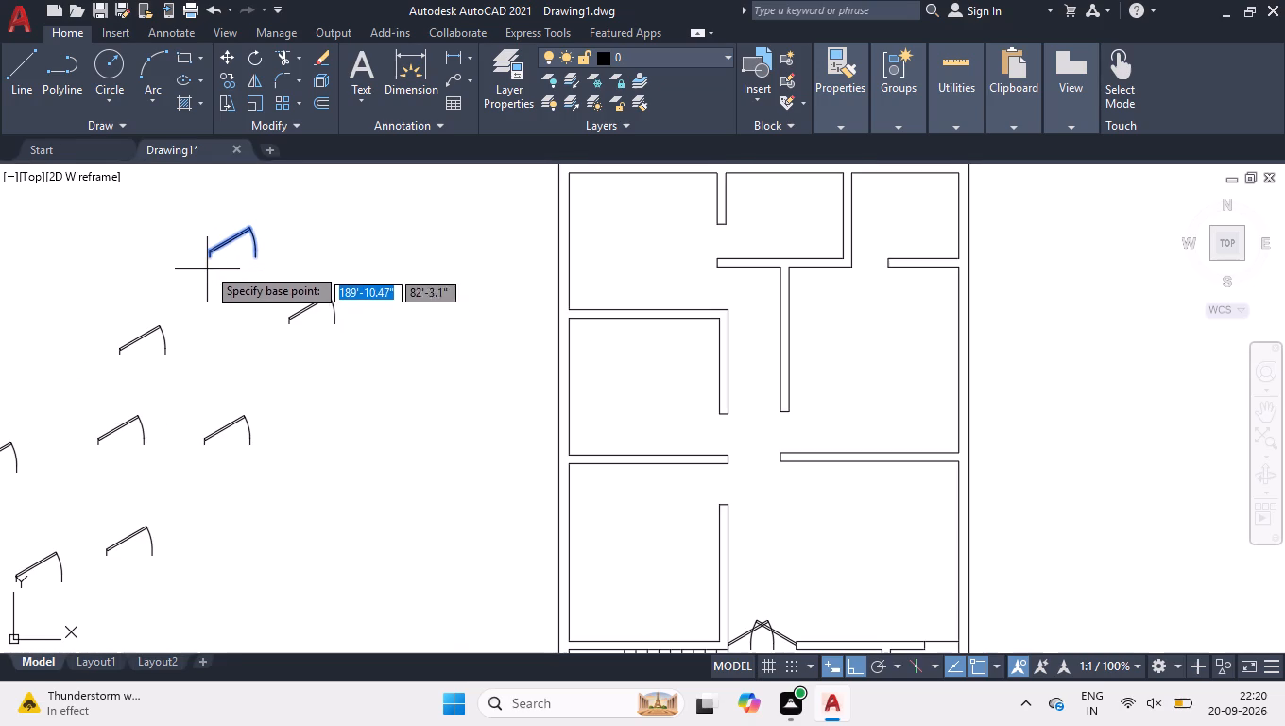
left_click(212, 261)
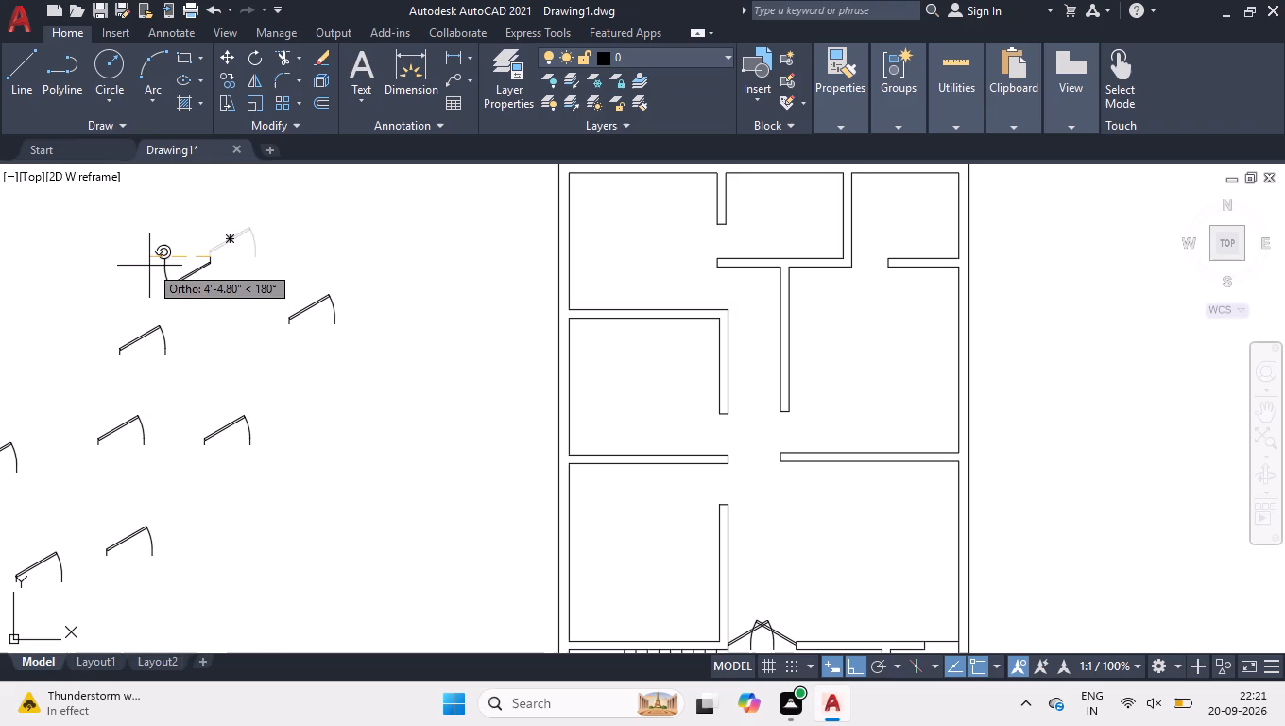
left_click(226, 203)
Flip the rotated spare door horizontally so its leaf leans toward the floor plan.
left_click(202, 240)
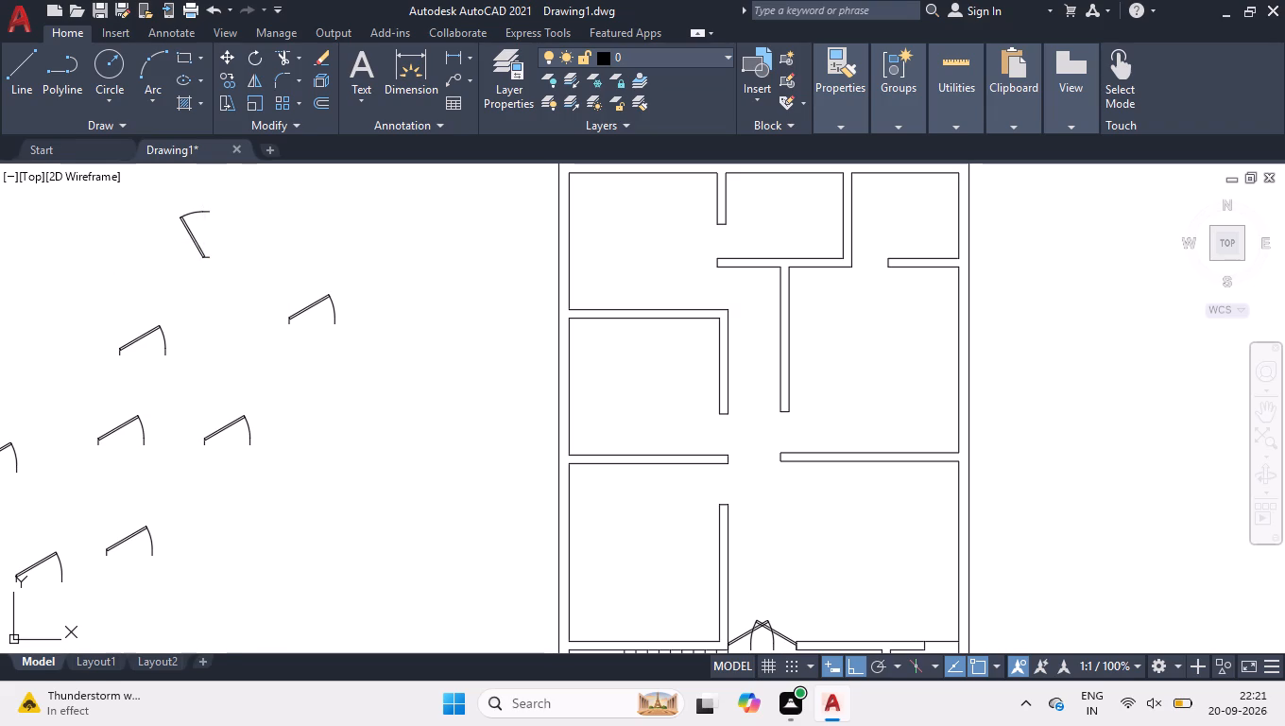
left_click(186, 262)
scroll(199, 245, "up", 2)
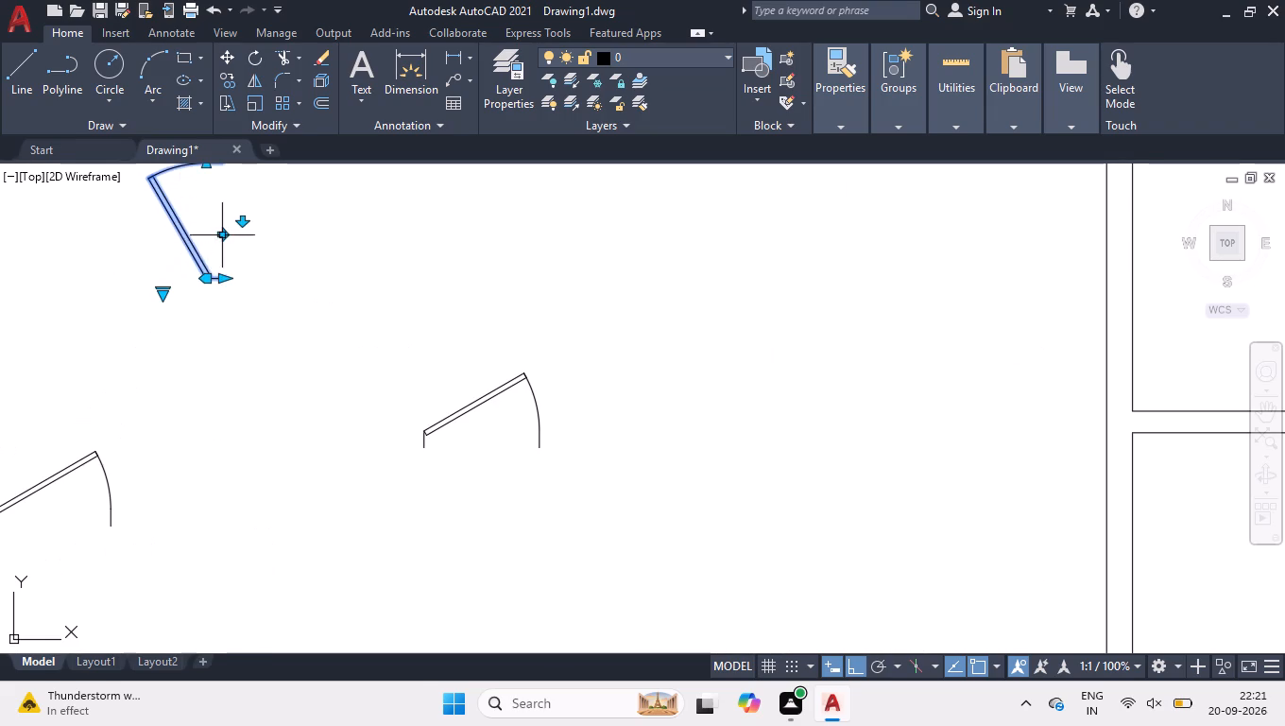
left_click(226, 234)
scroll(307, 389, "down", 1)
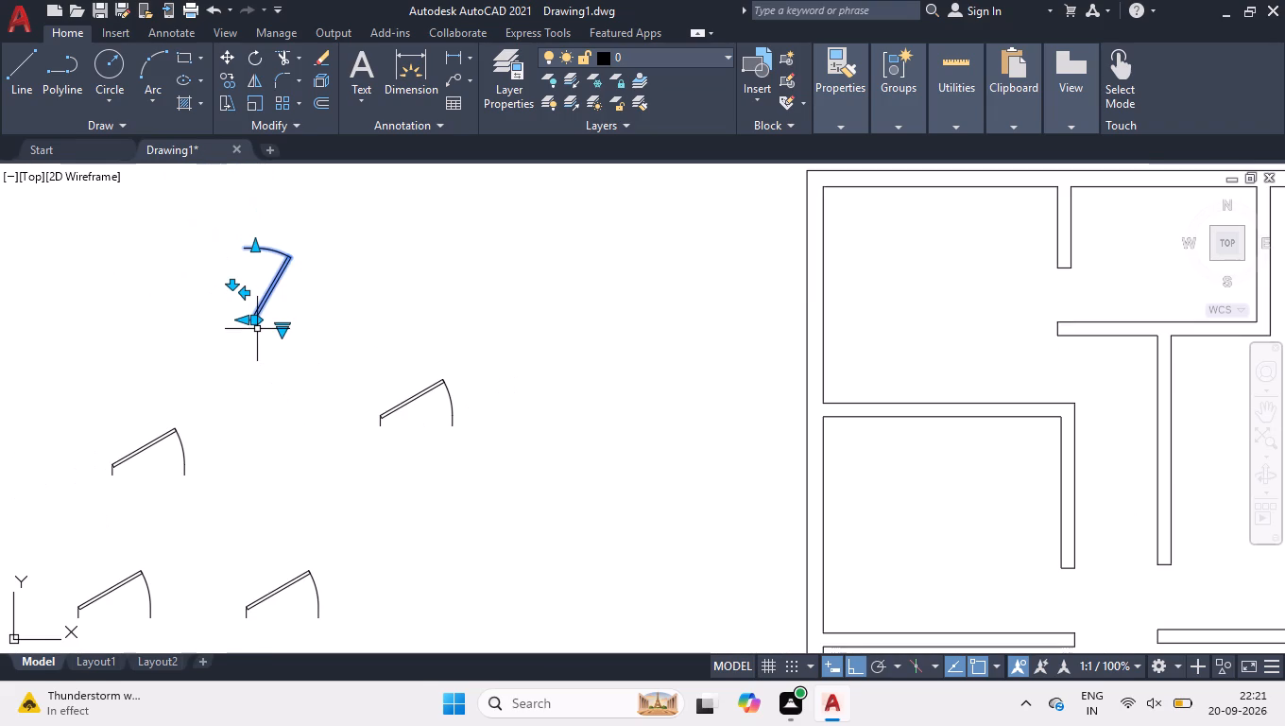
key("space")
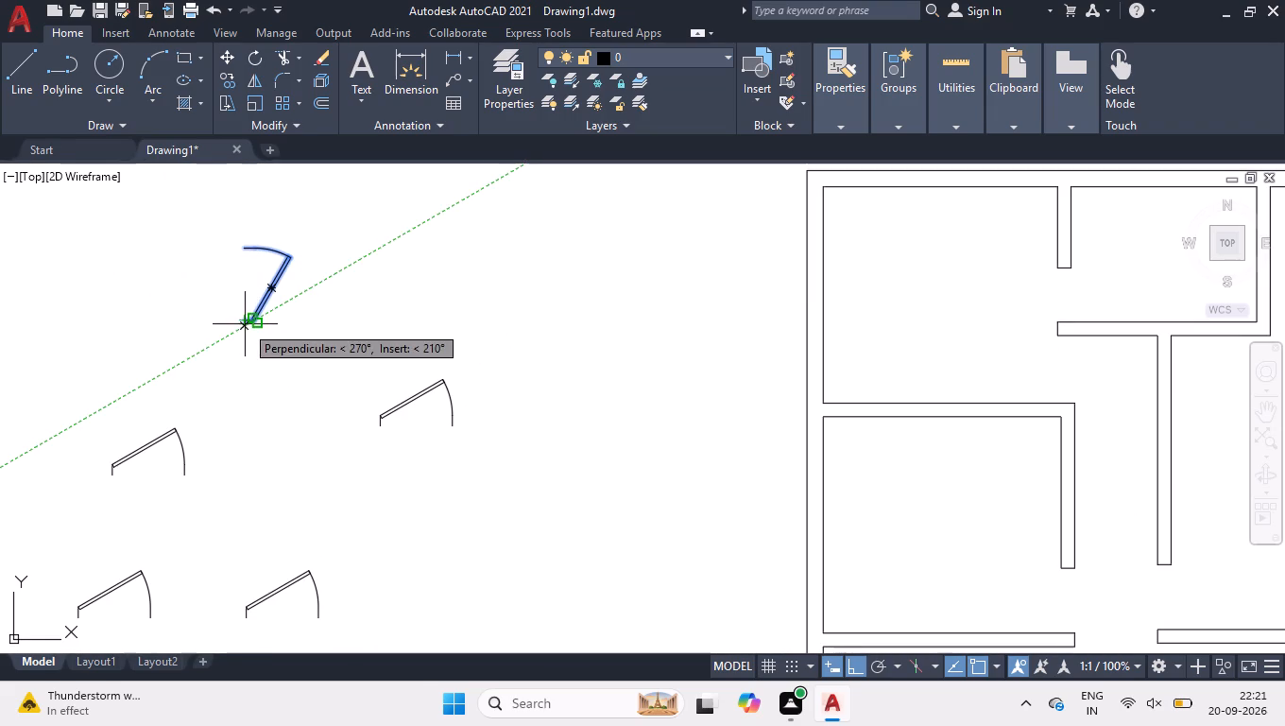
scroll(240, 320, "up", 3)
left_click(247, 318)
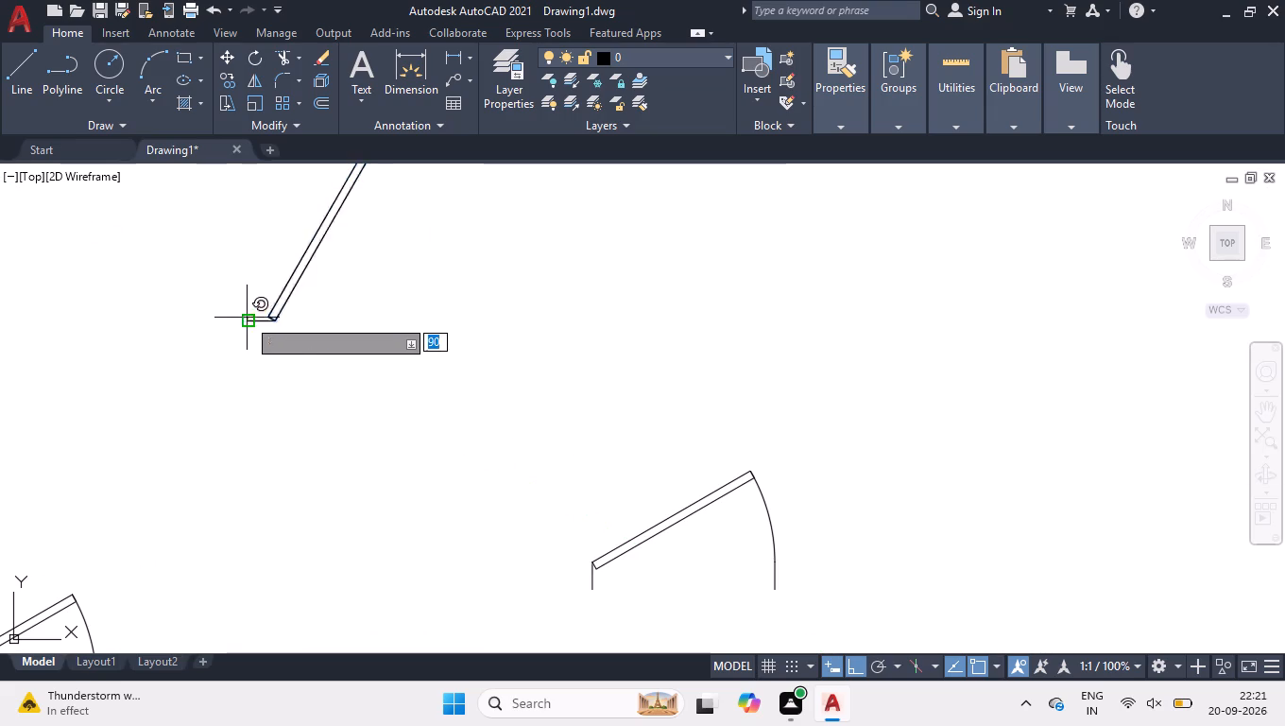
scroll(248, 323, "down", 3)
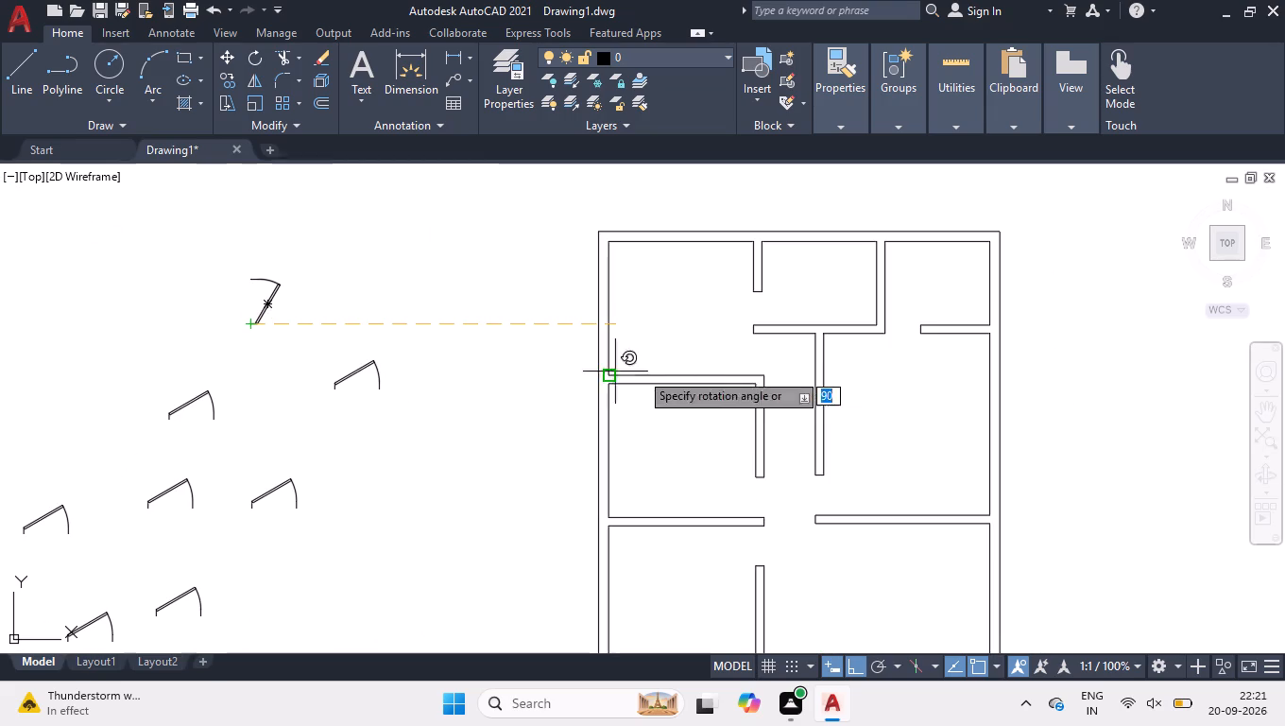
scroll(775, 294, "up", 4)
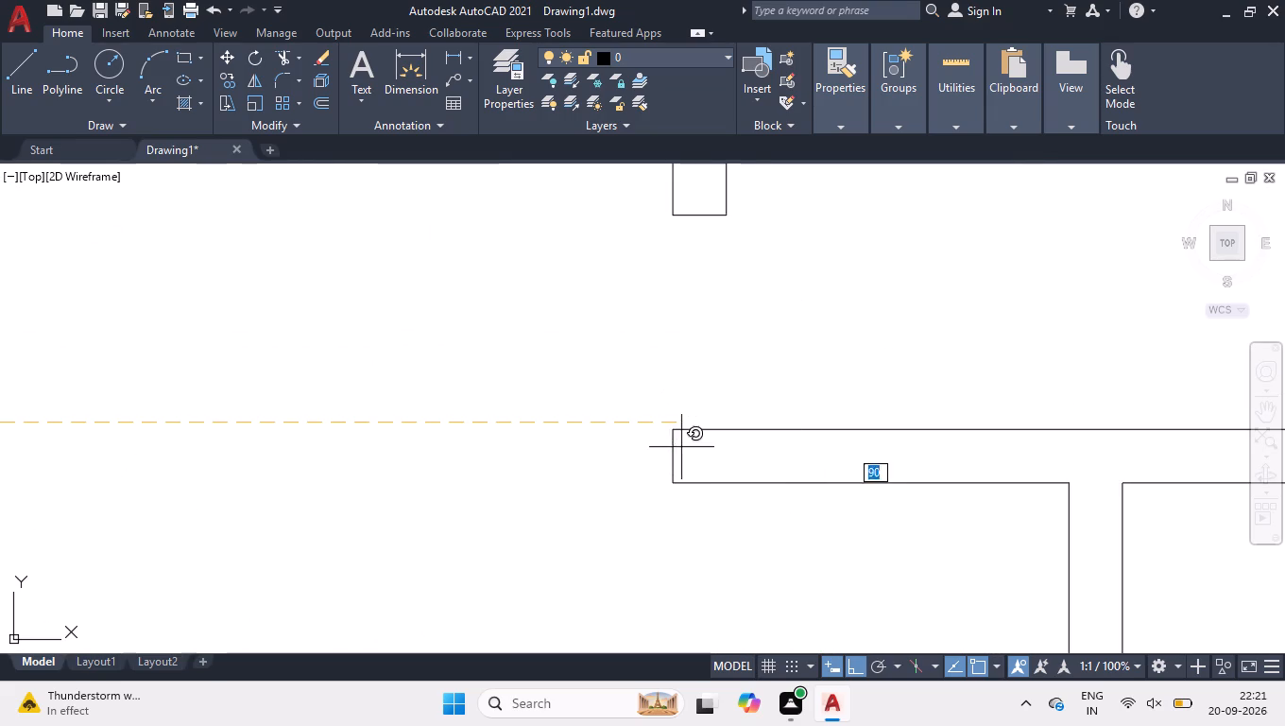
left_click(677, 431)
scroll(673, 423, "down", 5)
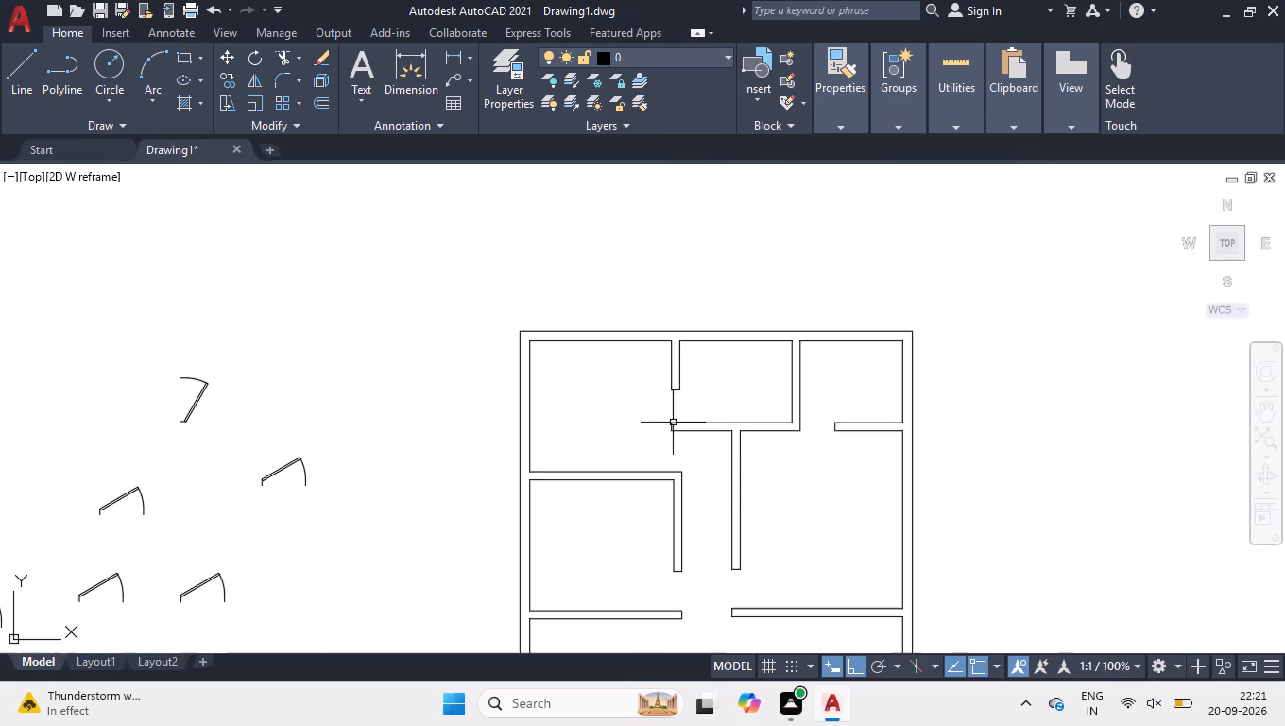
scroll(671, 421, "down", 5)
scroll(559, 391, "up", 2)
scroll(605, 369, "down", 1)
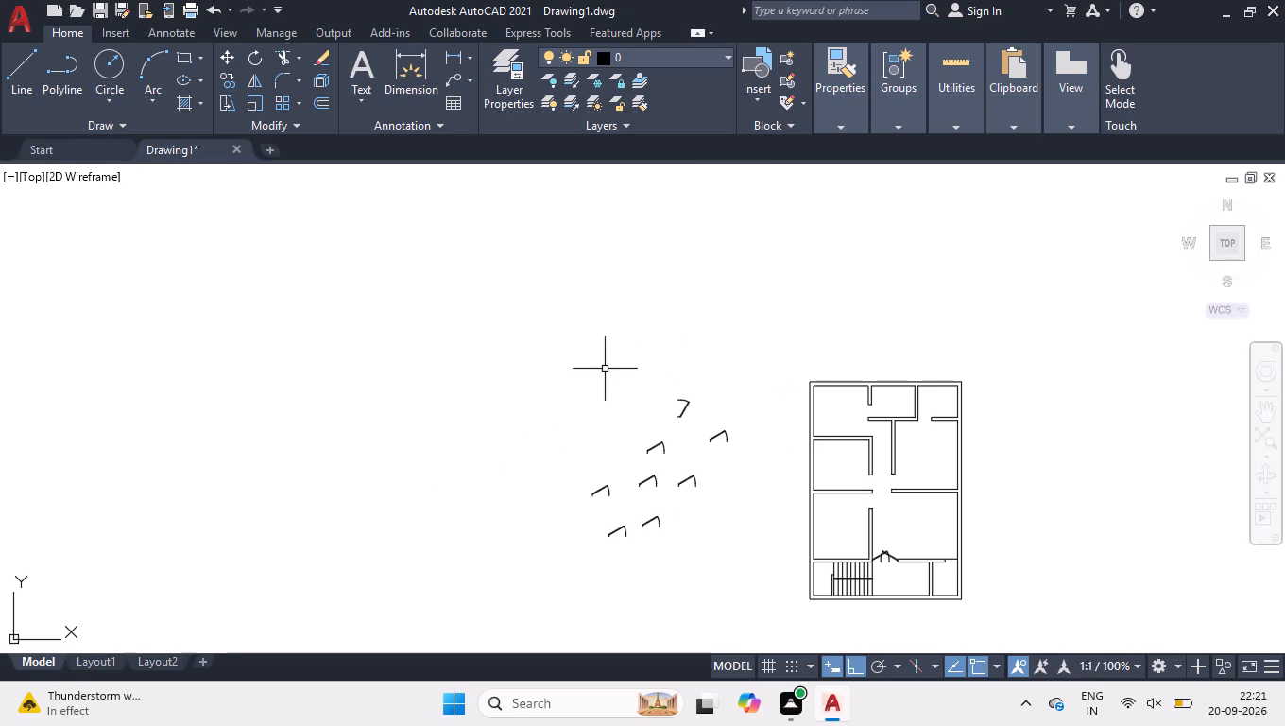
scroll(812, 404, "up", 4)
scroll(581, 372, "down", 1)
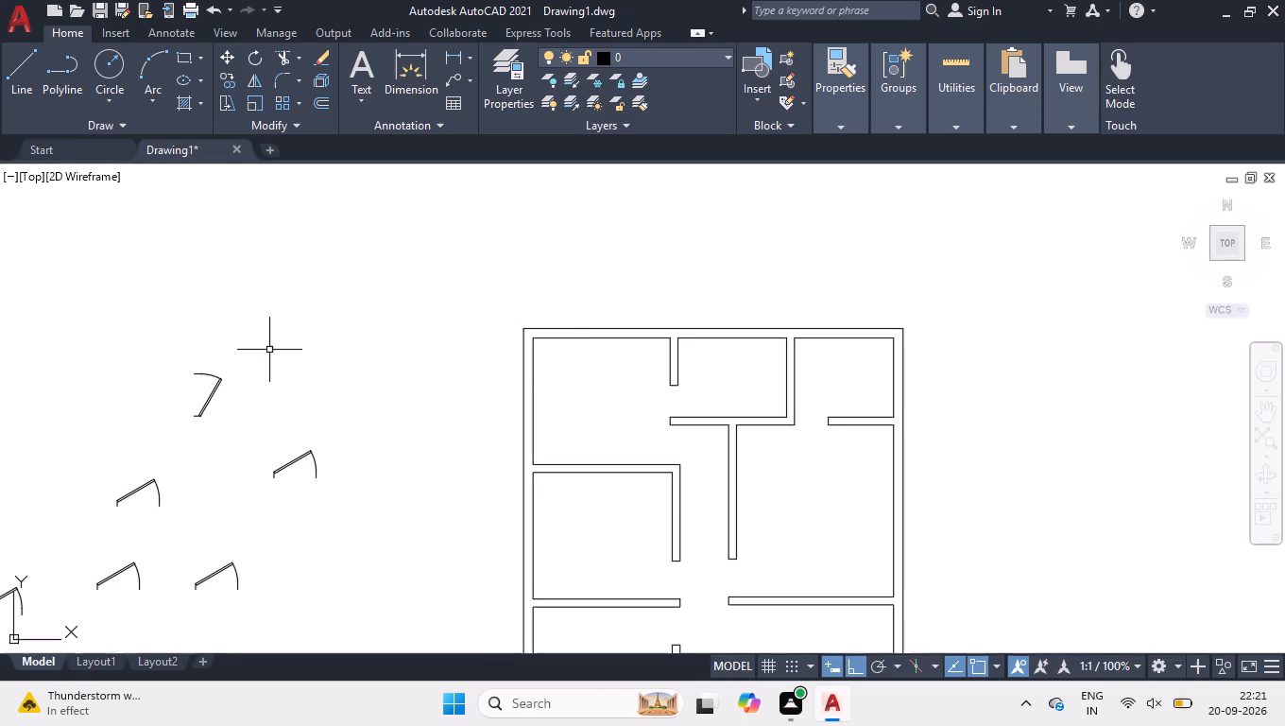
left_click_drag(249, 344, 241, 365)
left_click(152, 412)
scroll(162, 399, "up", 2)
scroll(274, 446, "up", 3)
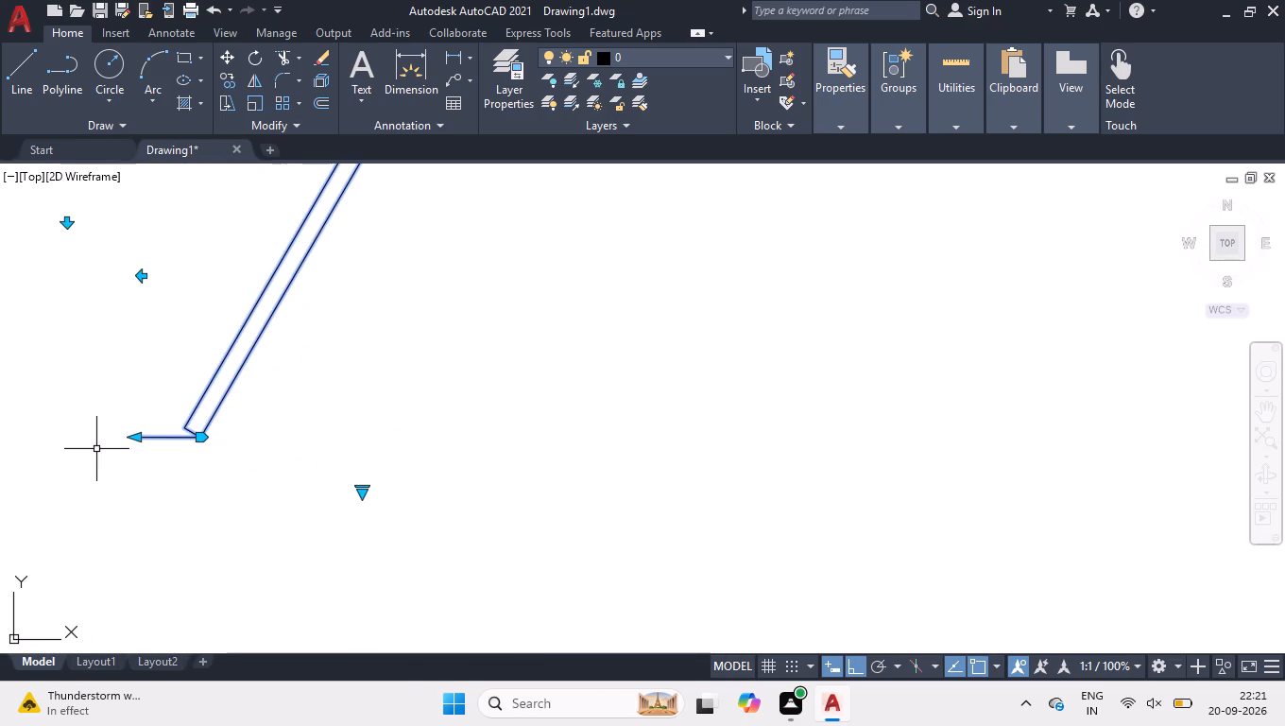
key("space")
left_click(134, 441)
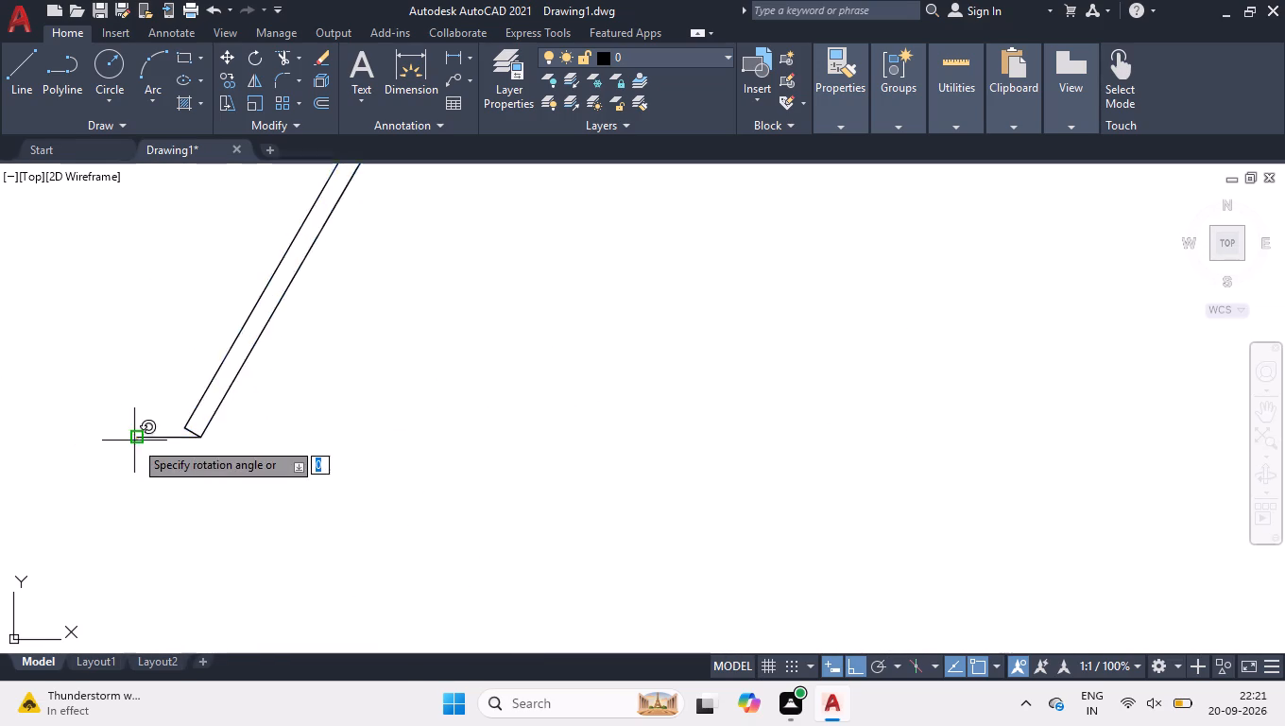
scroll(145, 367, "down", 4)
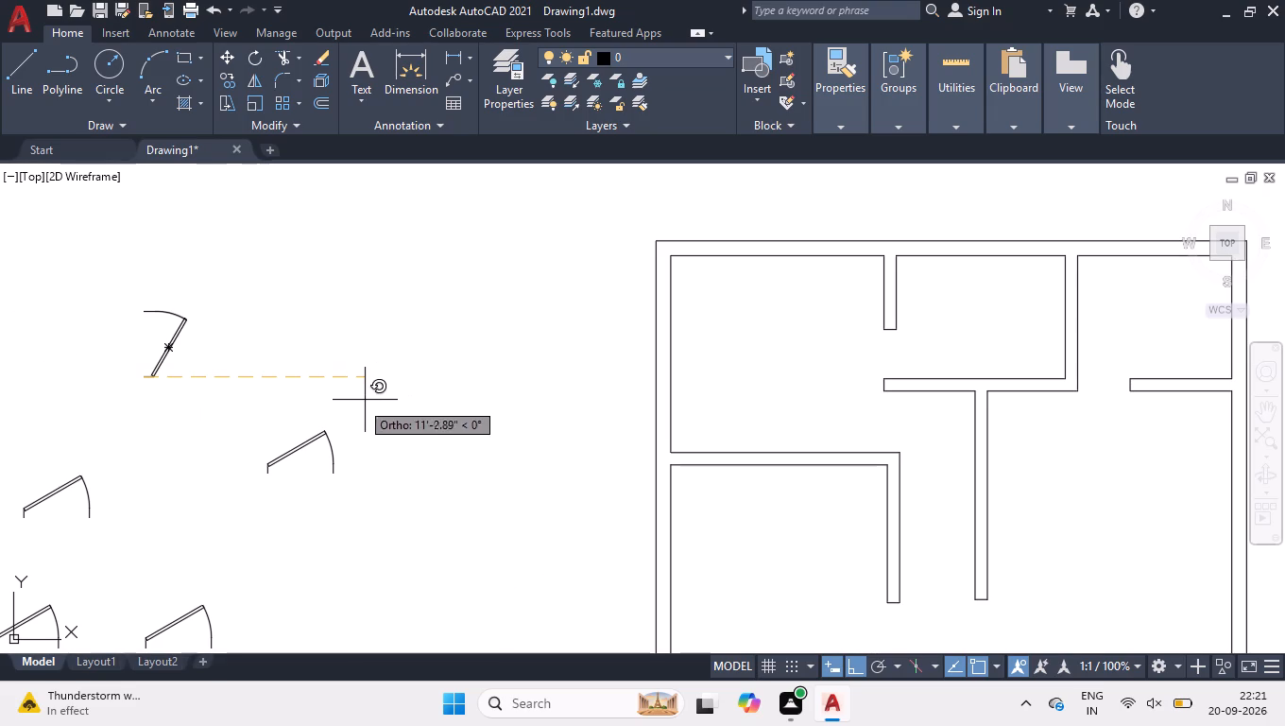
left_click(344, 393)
Move the flipped door by its hinge-side end onto the lower wall corner of the opening between the top-left and top-middle rooms.
left_click_drag(220, 260, 215, 282)
left_click(115, 390)
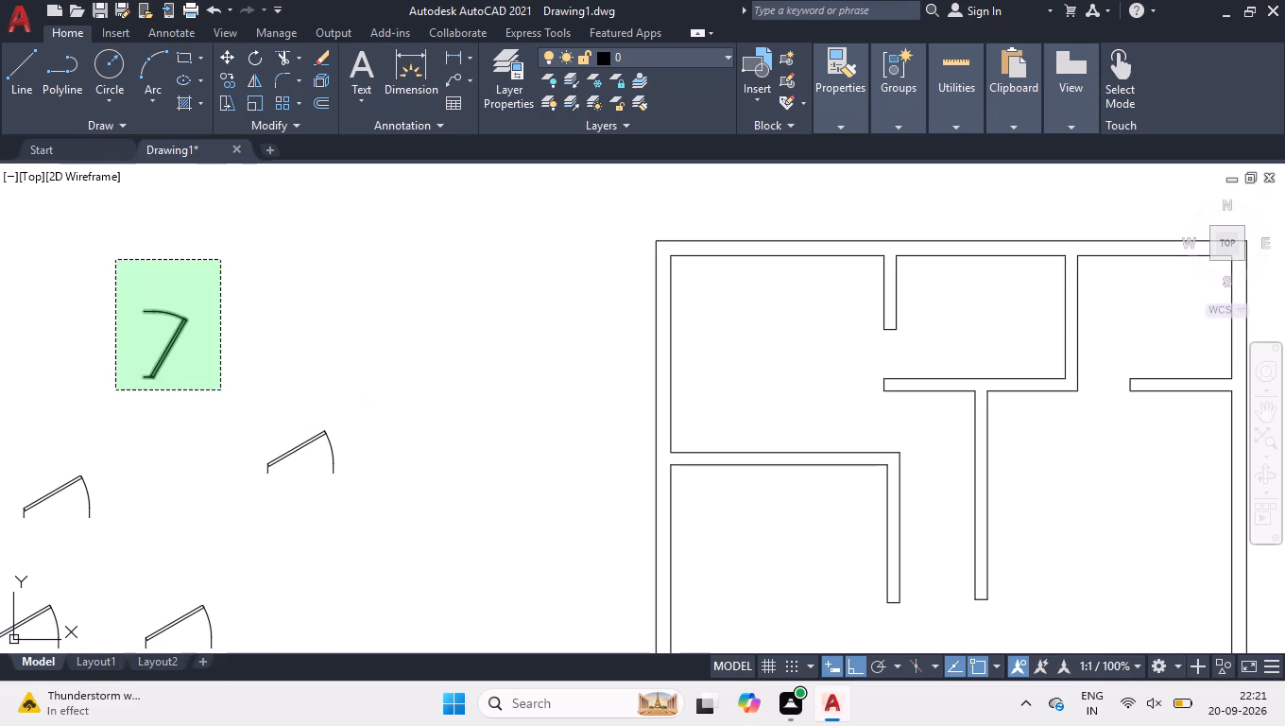
key("m")
key("Return")
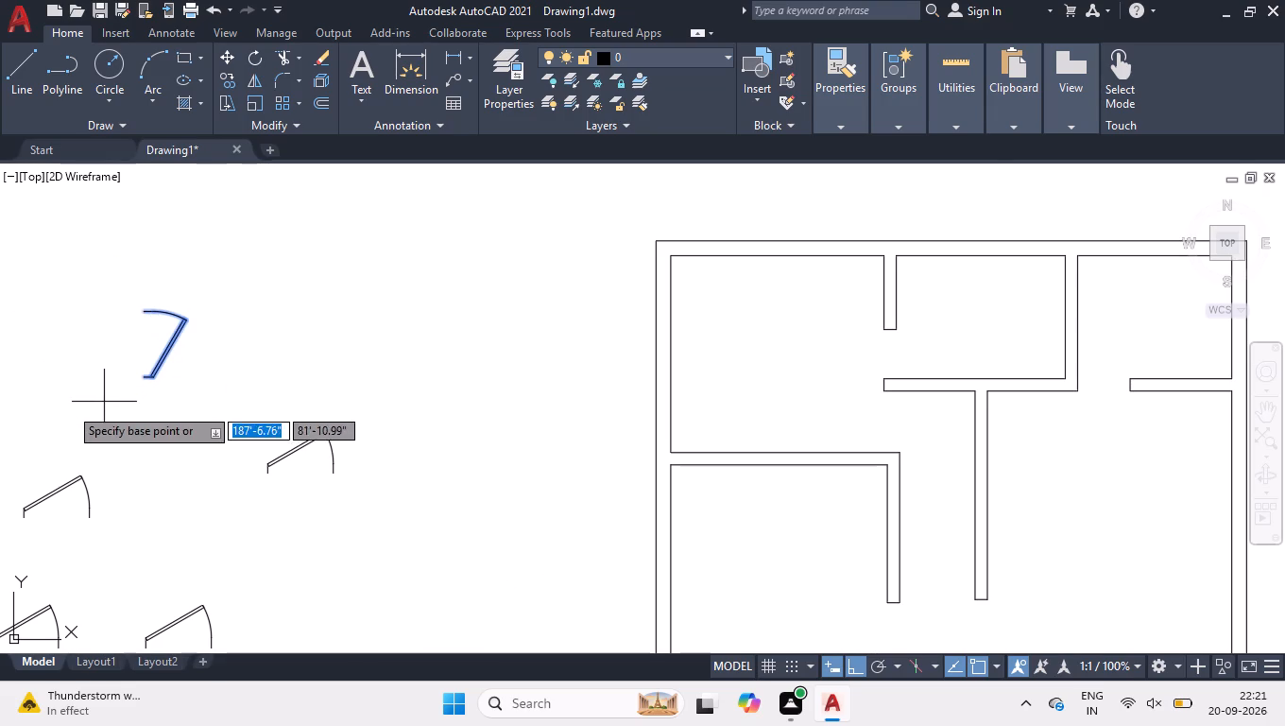
scroll(78, 393, "up", 2)
scroll(316, 346, "up", 3)
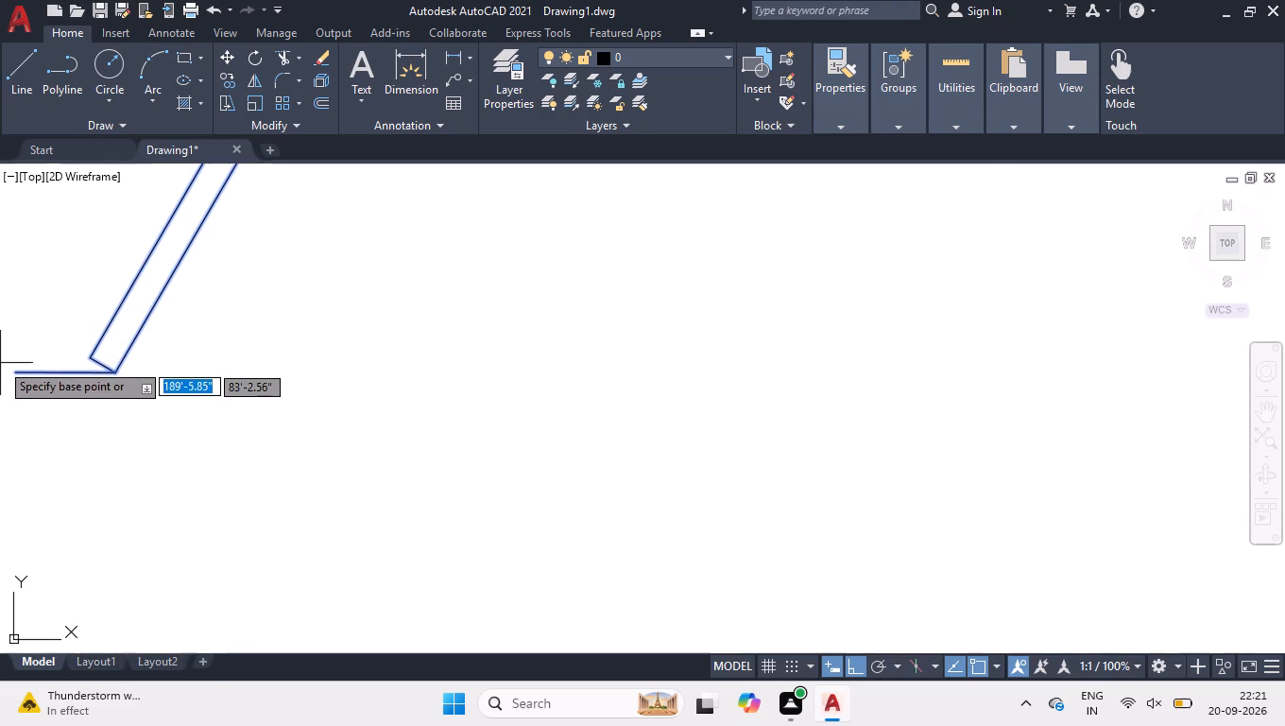
left_click(15, 372)
scroll(28, 364, "down", 2)
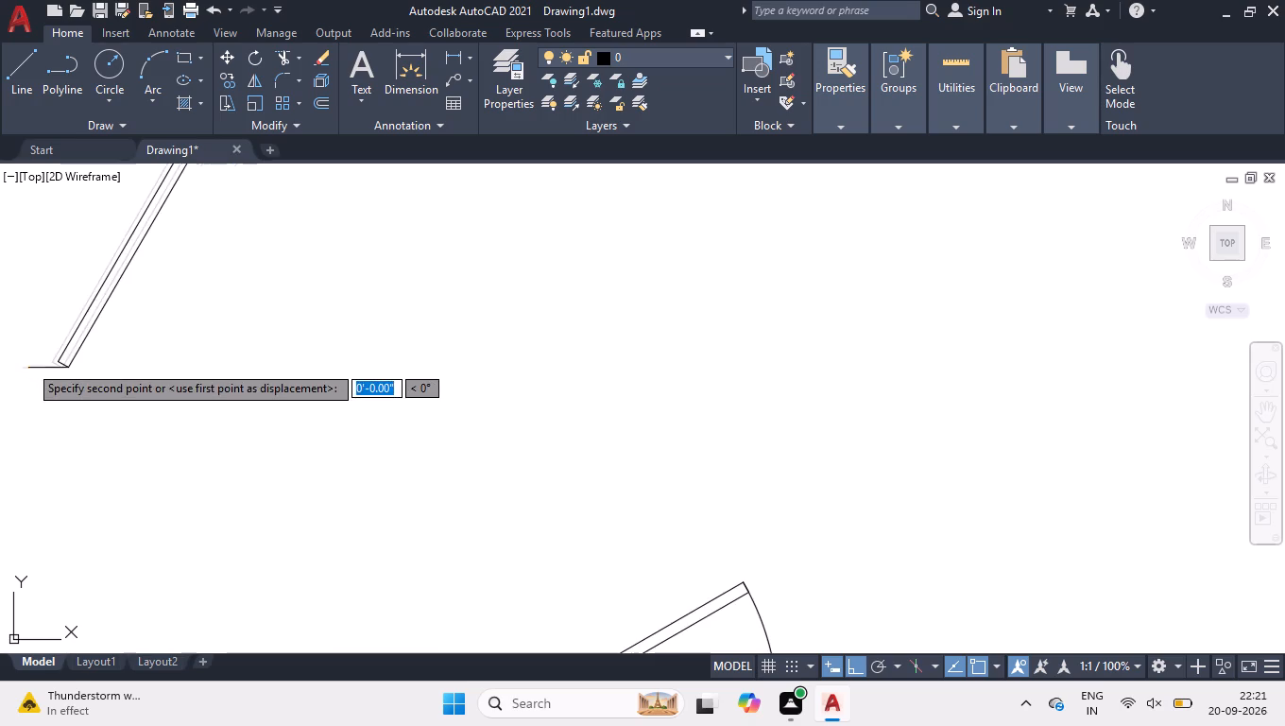
scroll(30, 359, "down", 3)
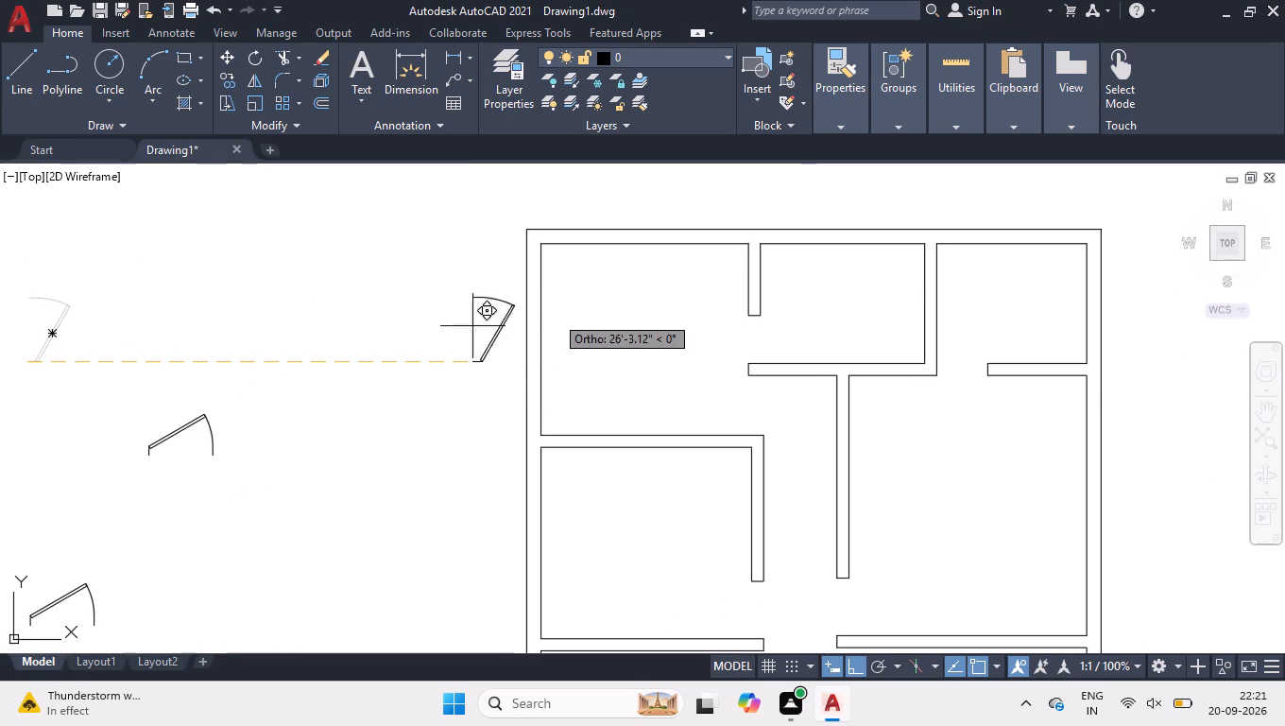
scroll(780, 365, "up", 3)
scroll(702, 385, "up", 3)
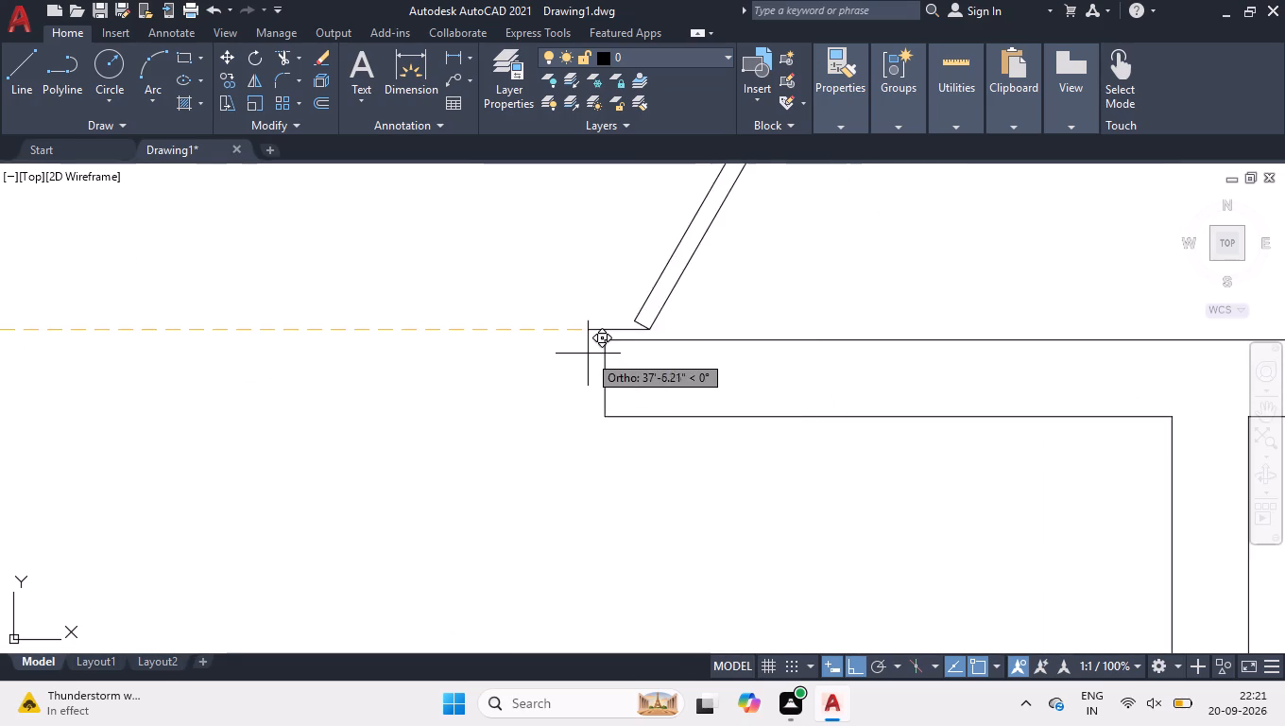
scroll(588, 354, "up", 2)
left_click(624, 327)
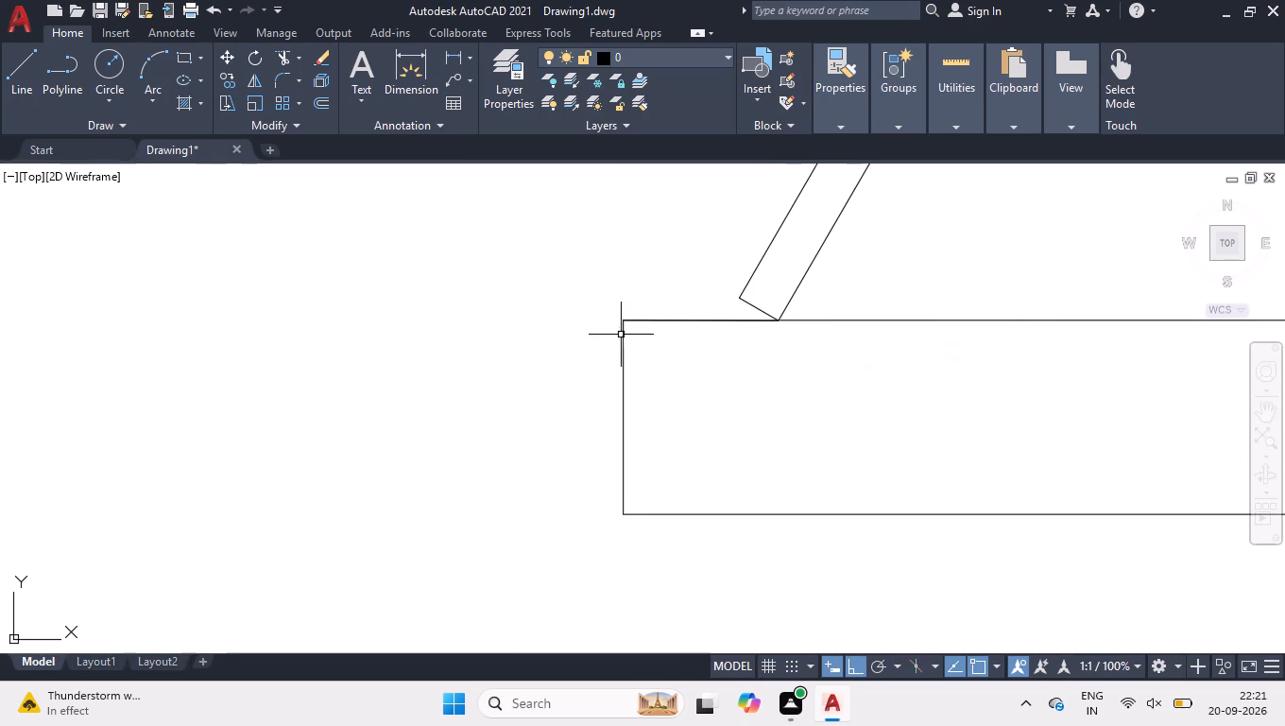
Rotate the spare door nearest the floor plan 90° about its lower hinge-side end.
scroll(611, 370, "down", 7)
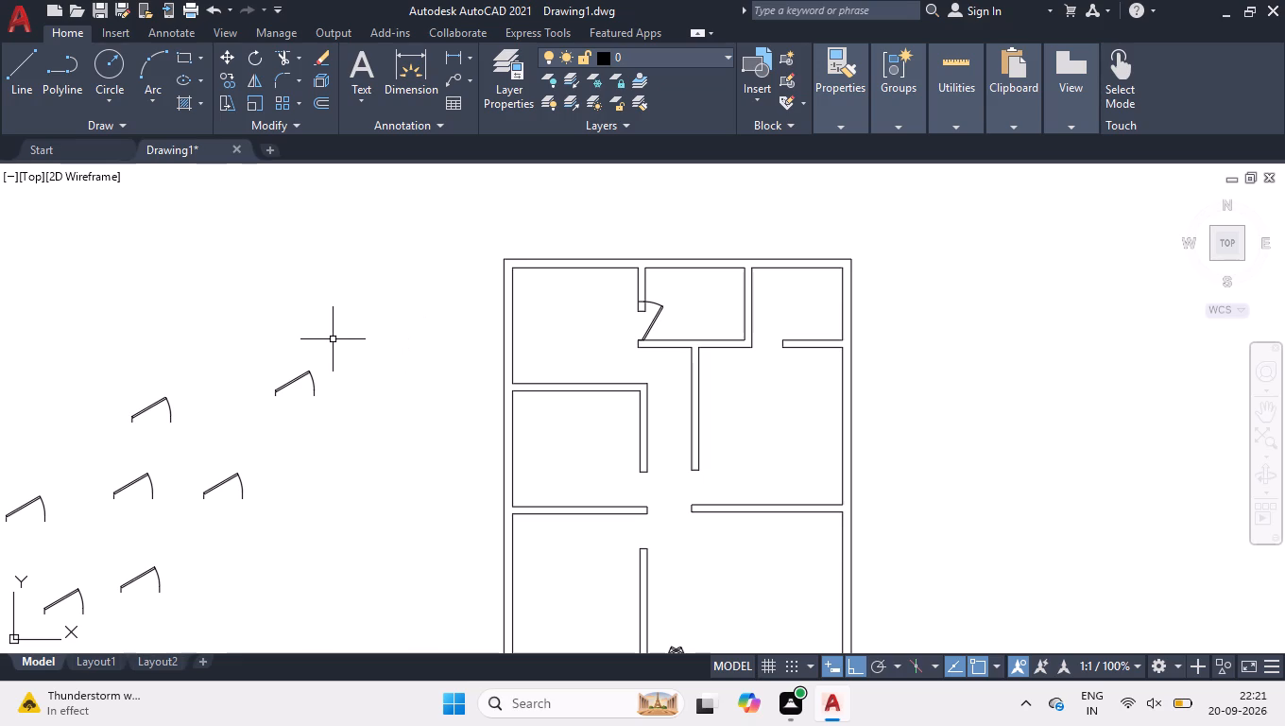
left_click(336, 397)
left_click(315, 389)
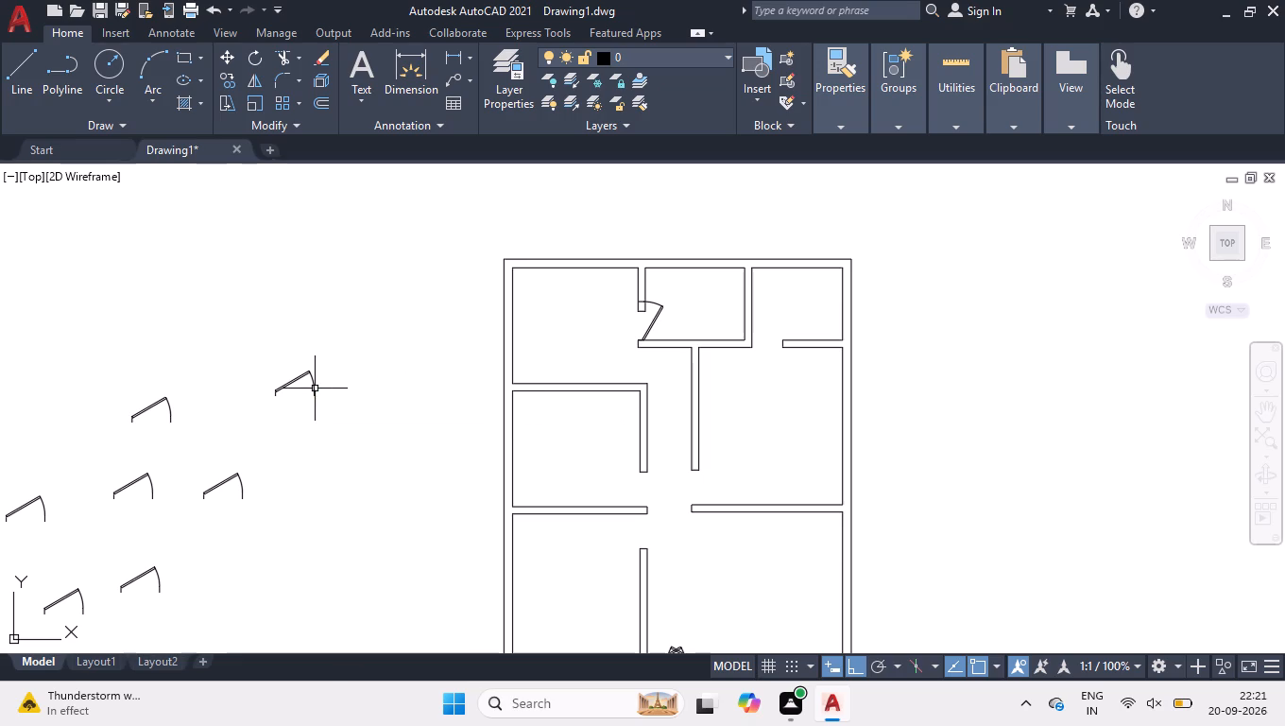
left_click(313, 389)
left_click(324, 391)
left_click(270, 344)
type("RO")
key("Return")
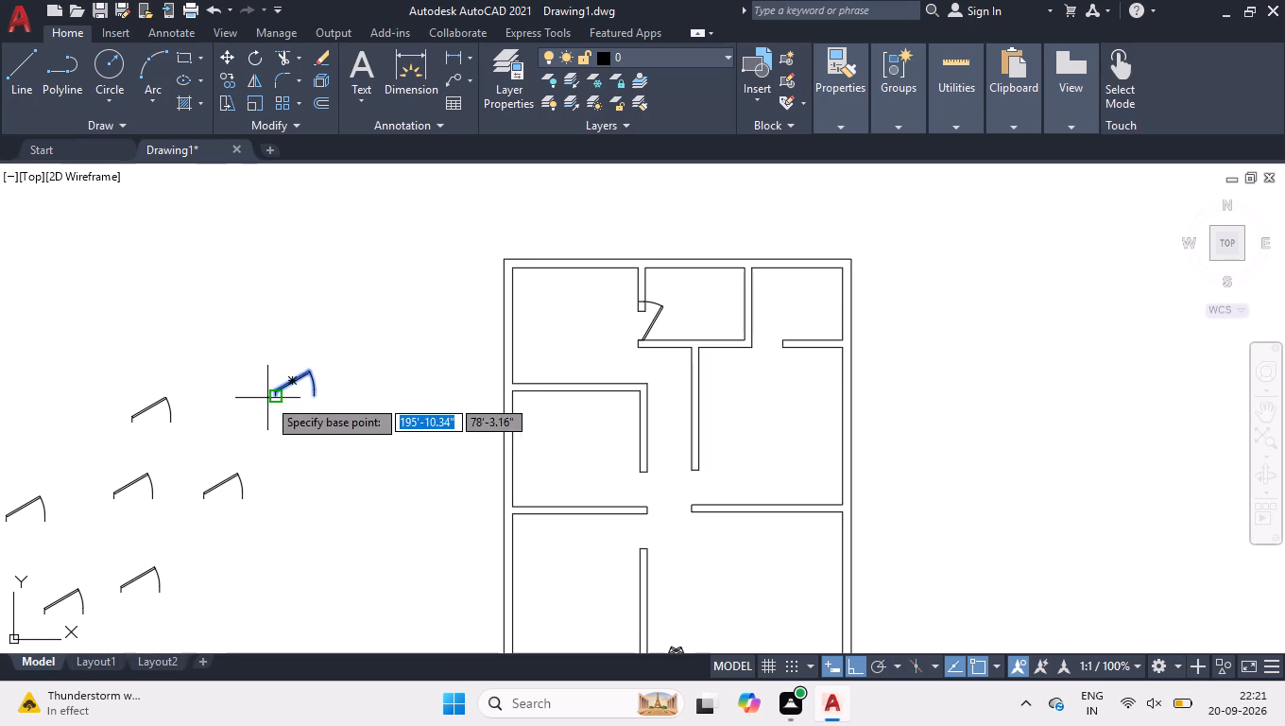
left_click(273, 401)
left_click(264, 273)
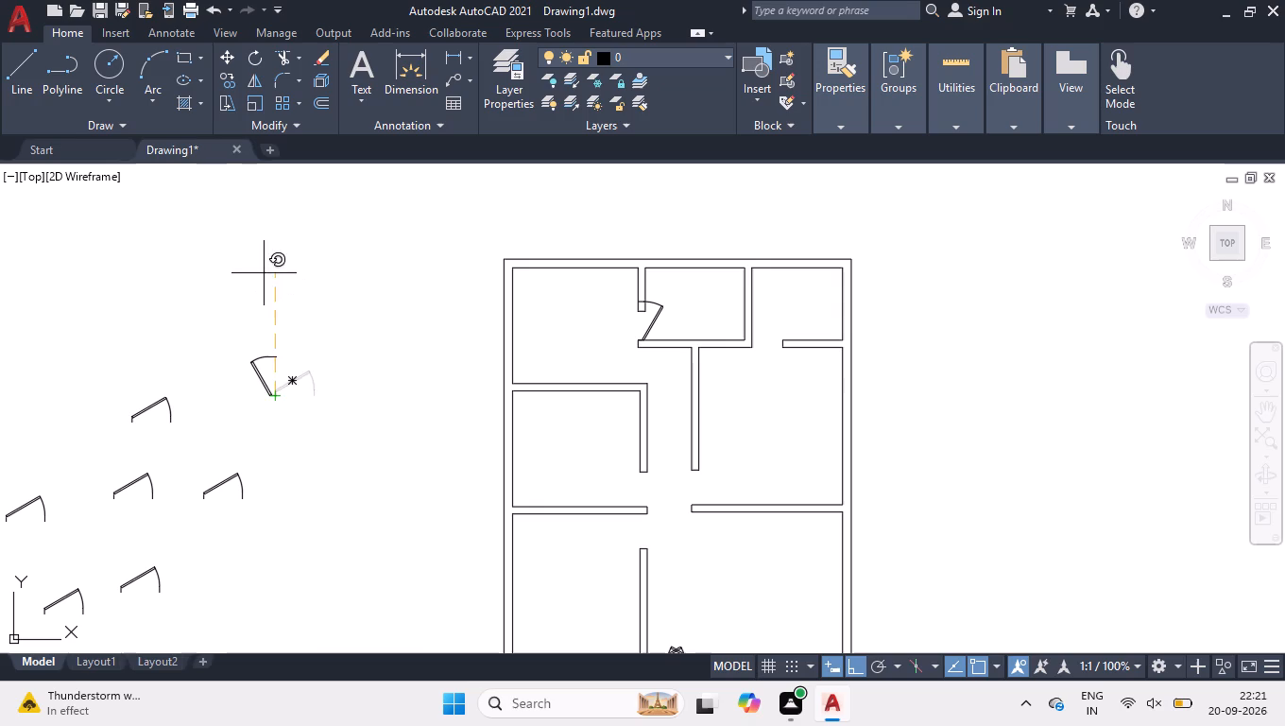
Move the rotated spare door by its lower hinge-side end onto the wall corner below the opening between the top-left room and the corridor.
left_click_drag(260, 335, 264, 345)
left_click(255, 413)
scroll(266, 410, "up", 2)
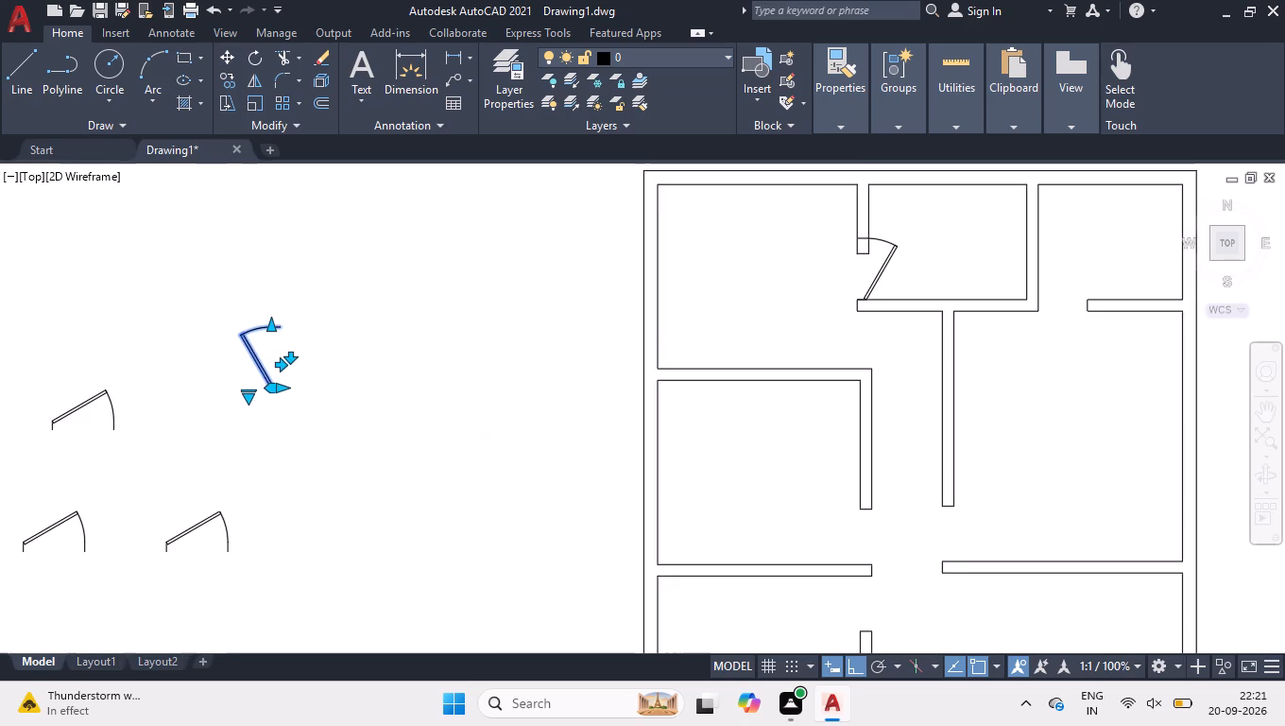
key("m")
key("Return")
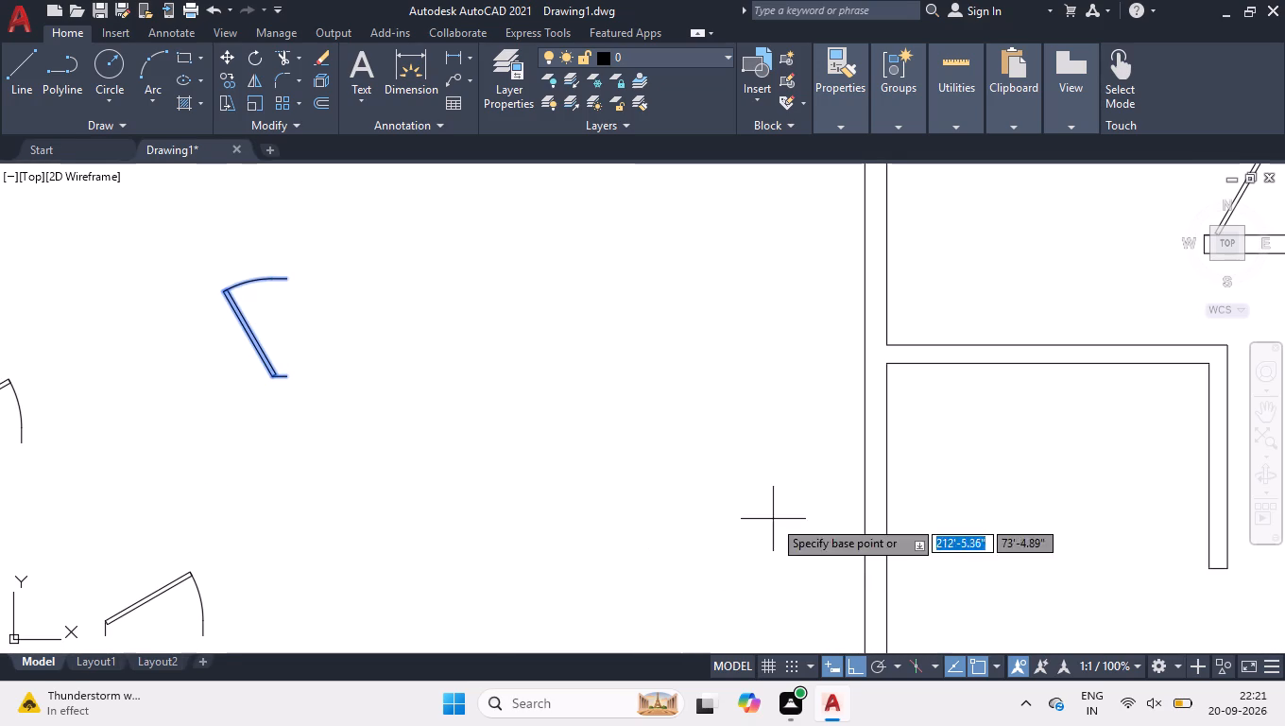
left_click(290, 379)
scroll(288, 377, "down", 2)
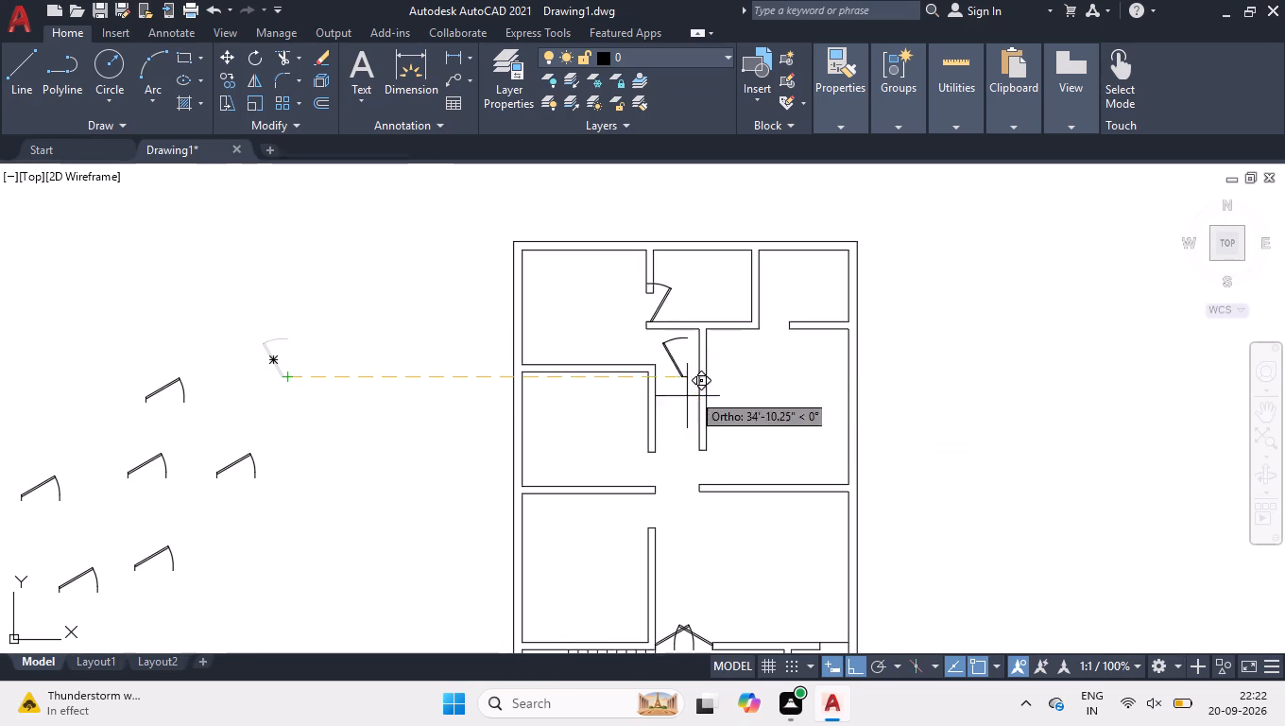
scroll(677, 320, "up", 4)
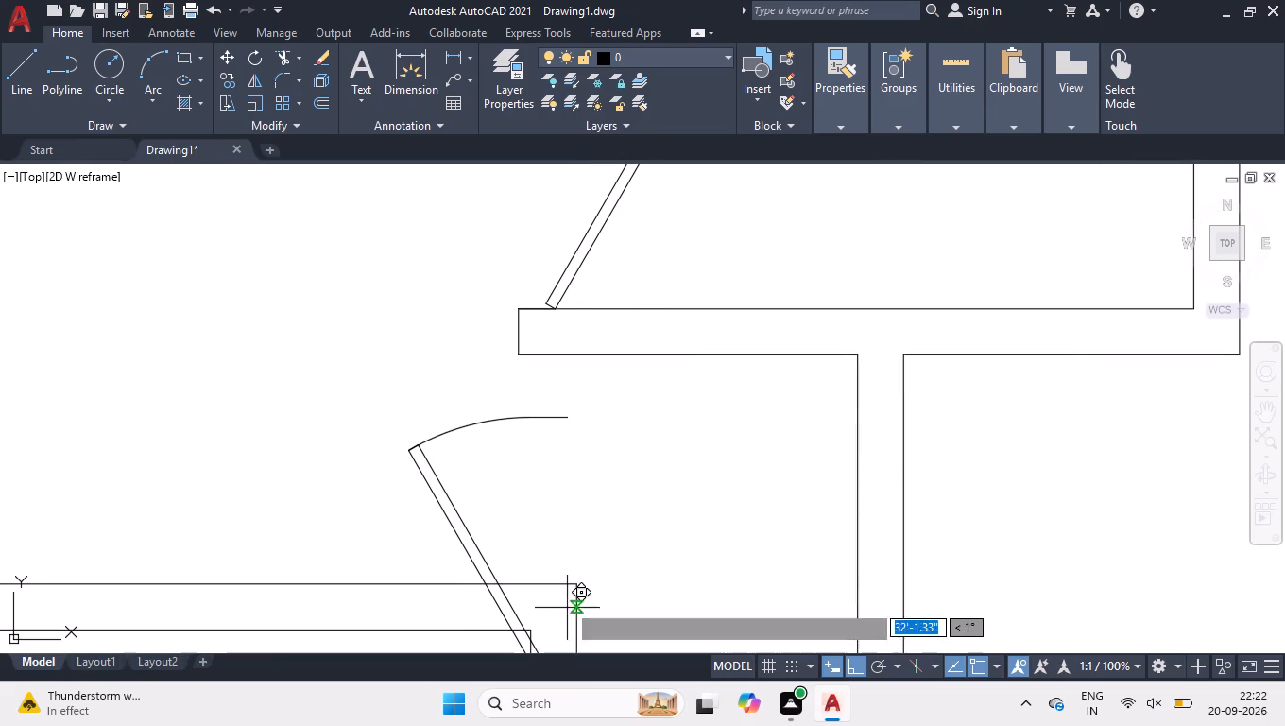
left_click(579, 583)
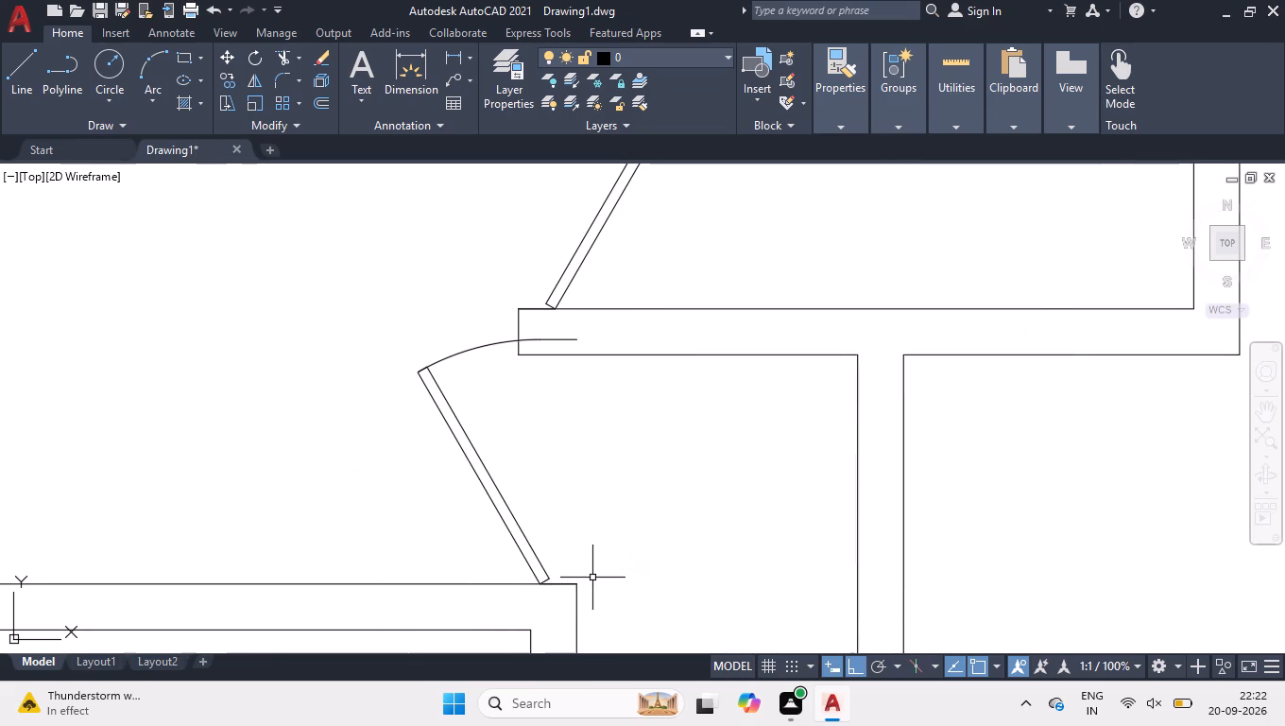
Move the topmost spare door by its lower hinge-side end onto the lower-left wall corner of the opening beneath the top-right room.
scroll(546, 352, "down", 3)
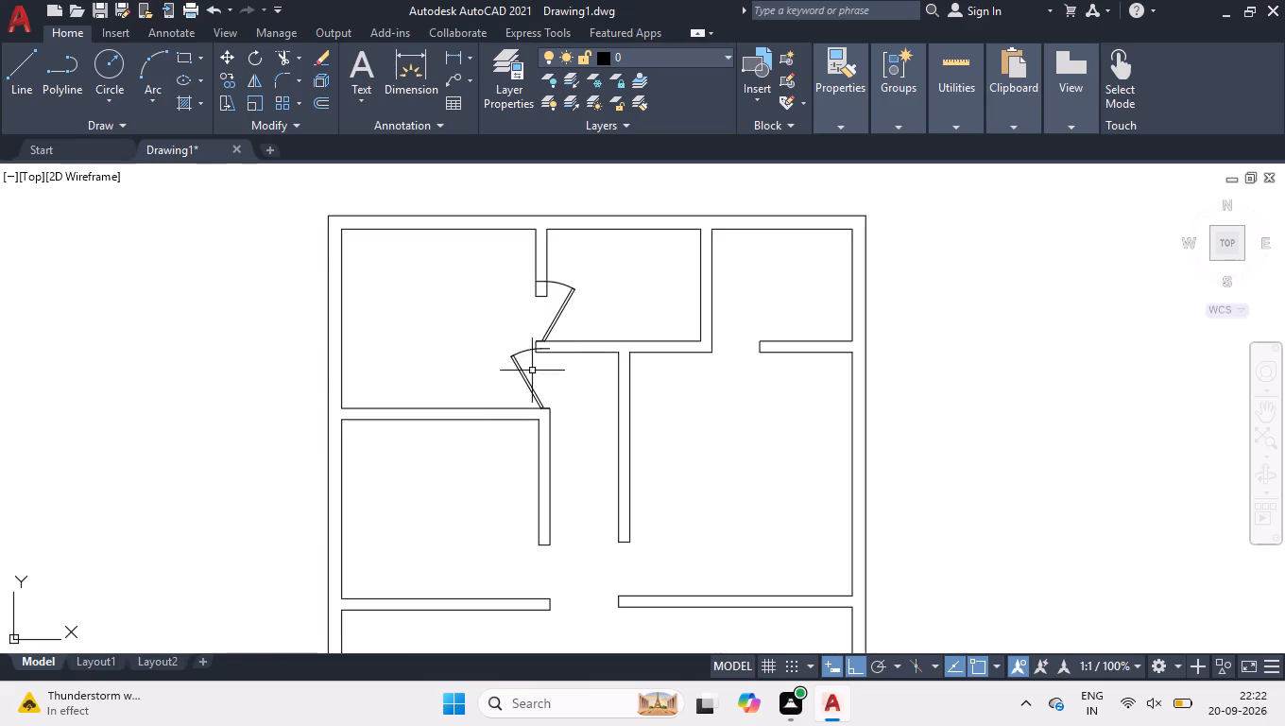
scroll(492, 475, "down", 2)
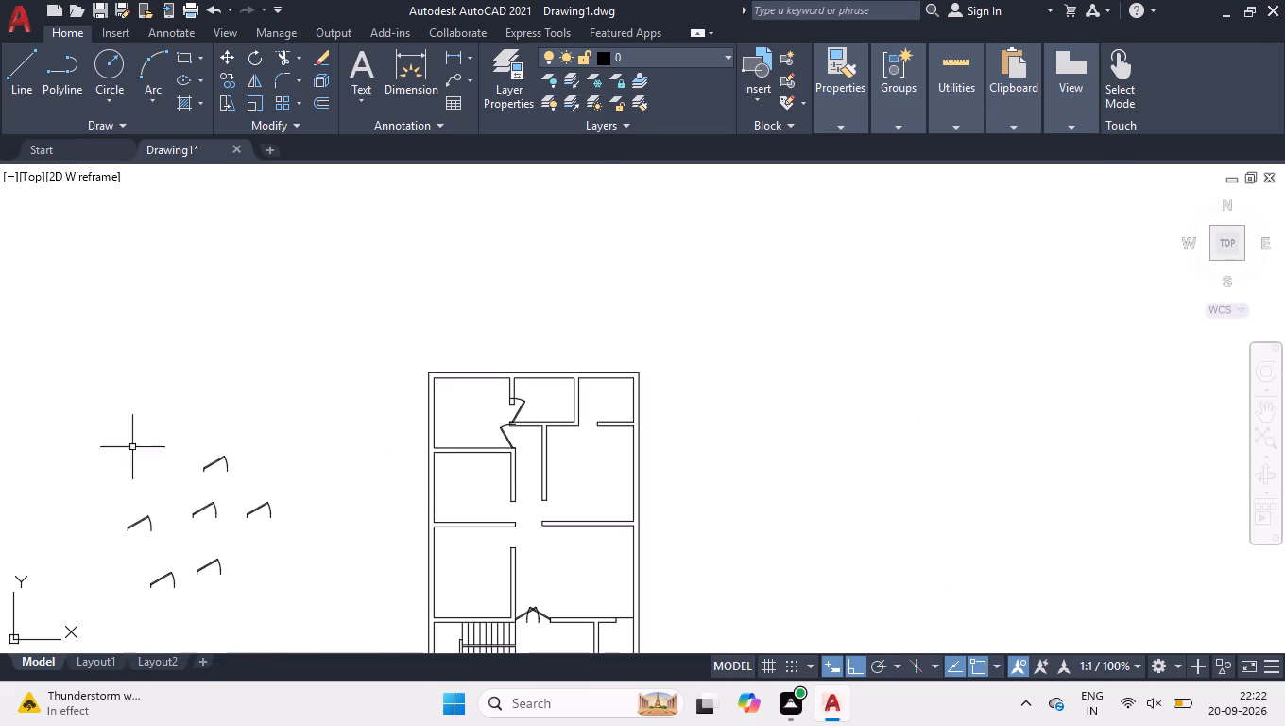
left_click(234, 475)
left_click(162, 420)
scroll(204, 468, "up", 3)
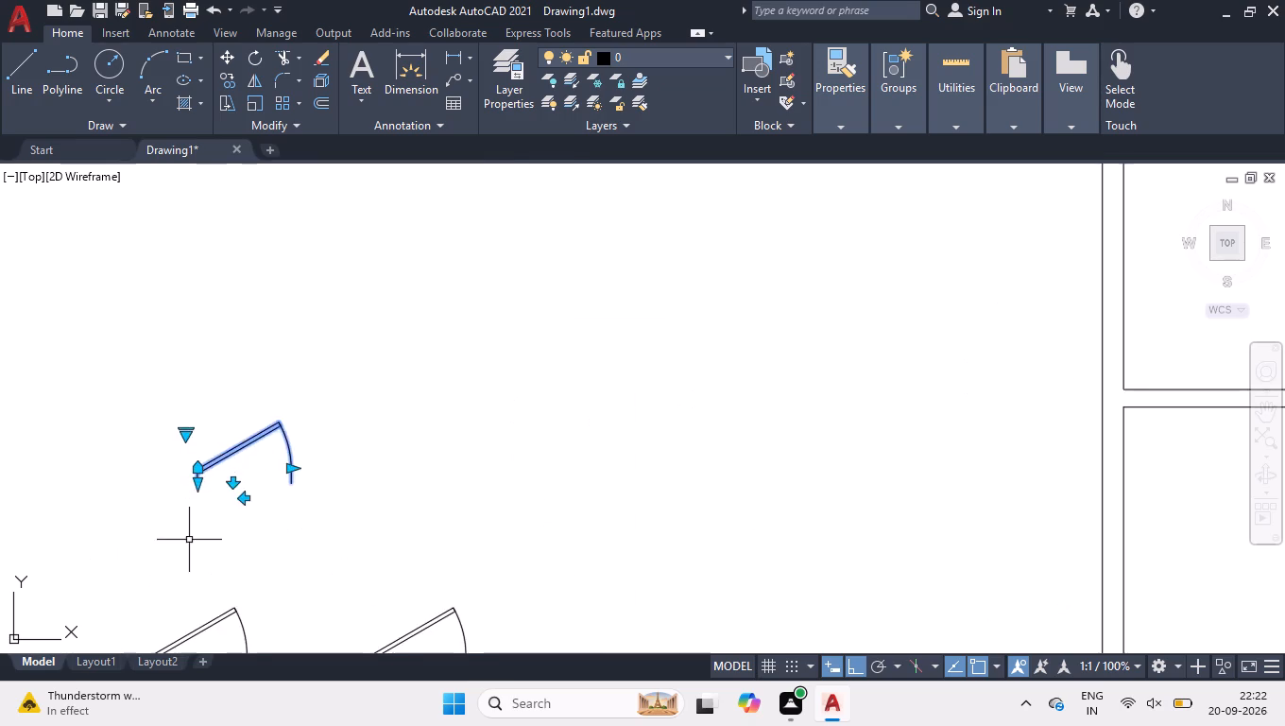
scroll(188, 530, "up", 3)
key("space")
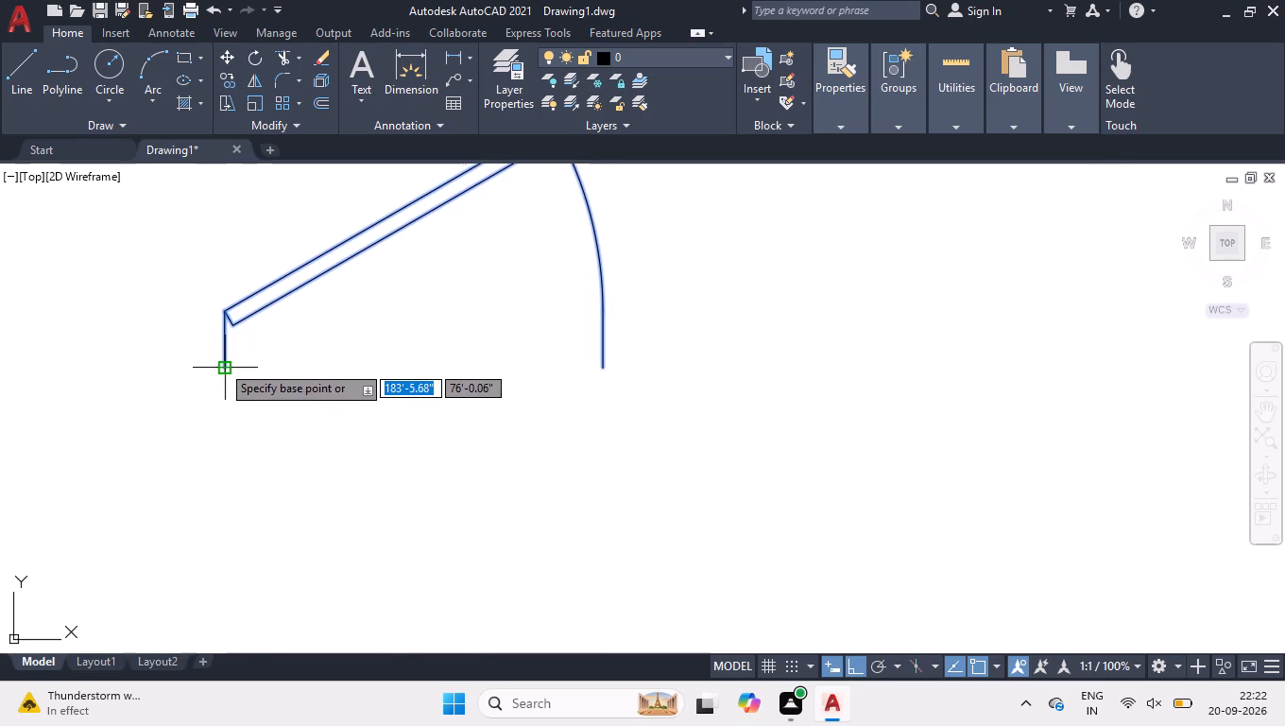
left_click(220, 364)
scroll(235, 375, "down", 6)
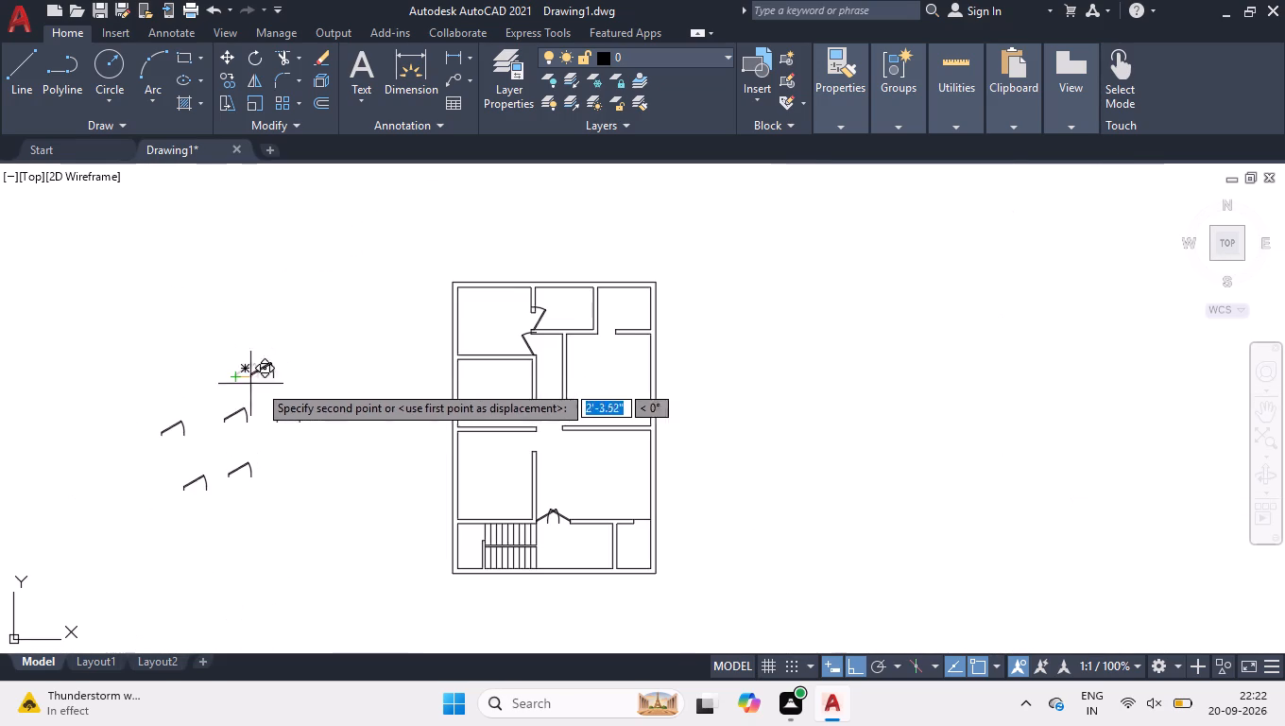
scroll(610, 323, "up", 4)
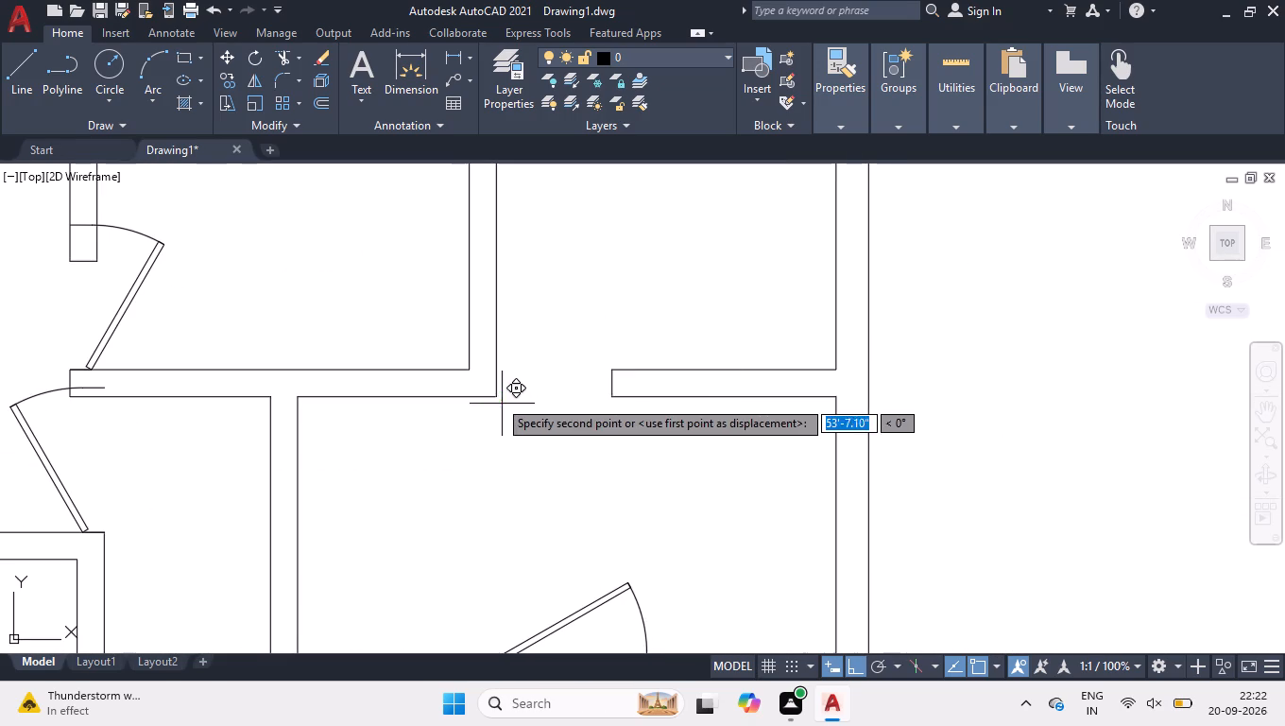
left_click(497, 396)
Flip the spare door nearest the floor plan vertically so its leaf leans downward.
scroll(589, 276, "down", 3)
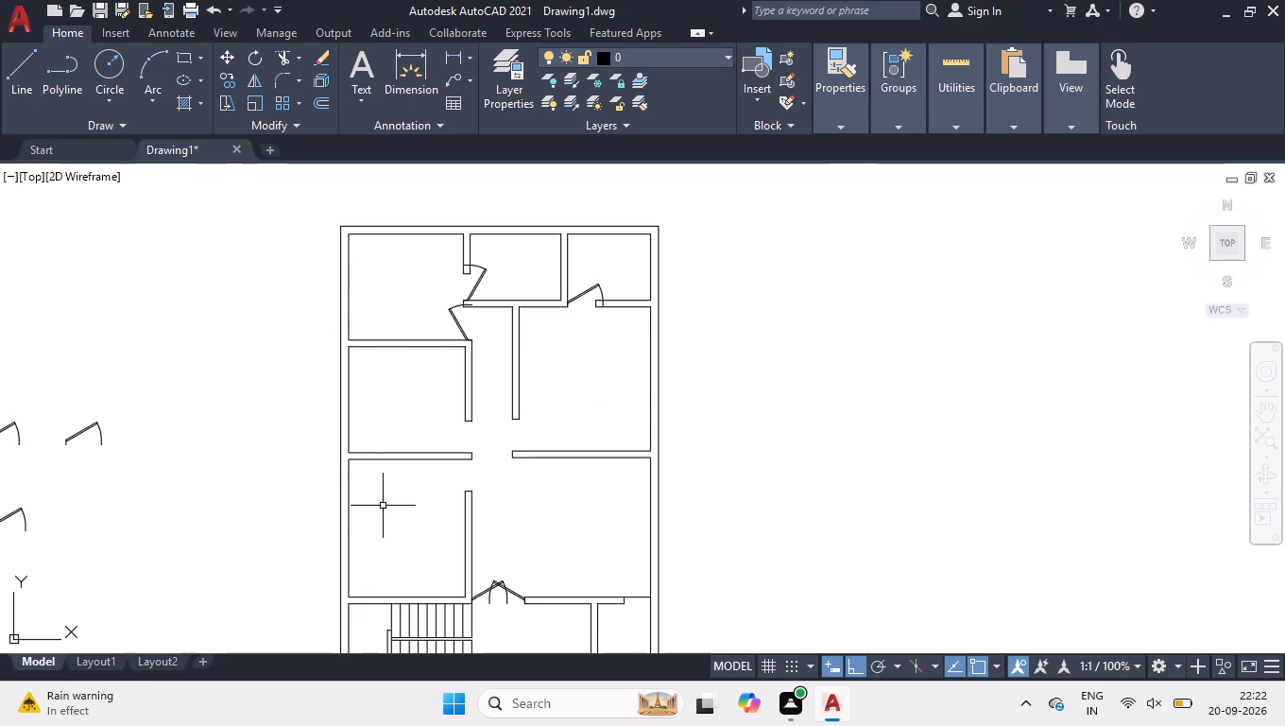
scroll(270, 387, "down", 1)
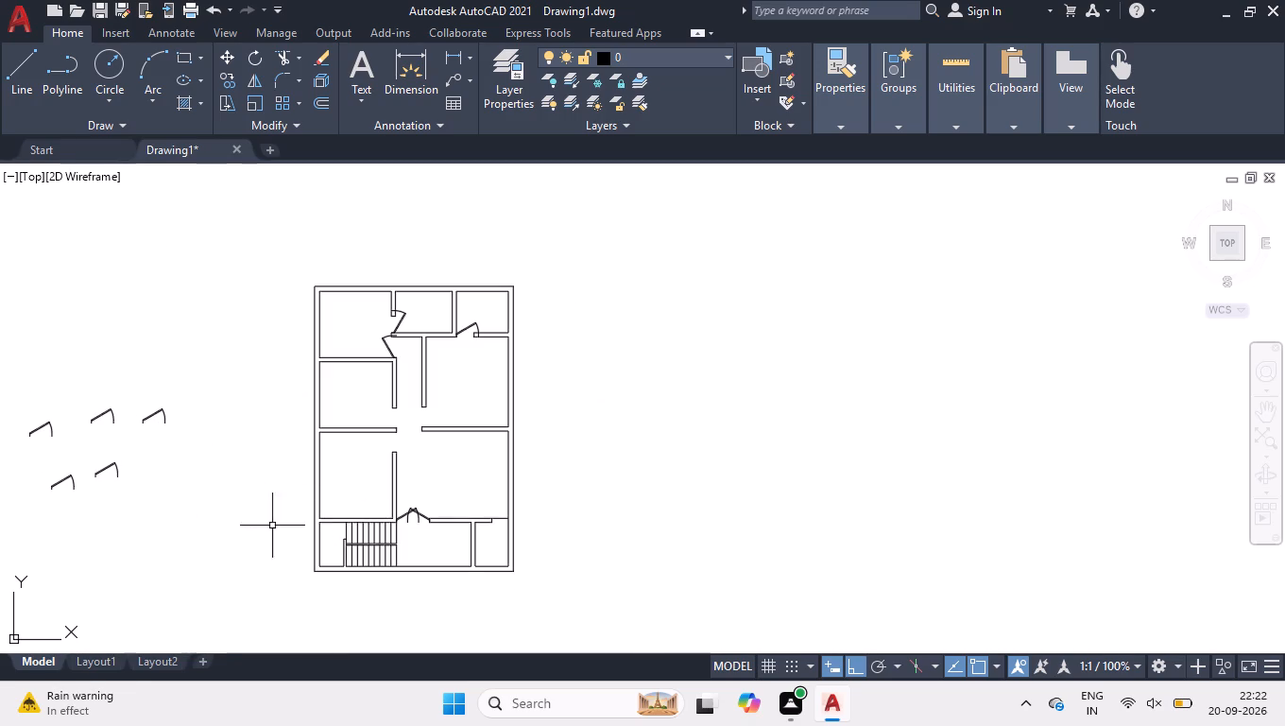
scroll(288, 513, "down", 1)
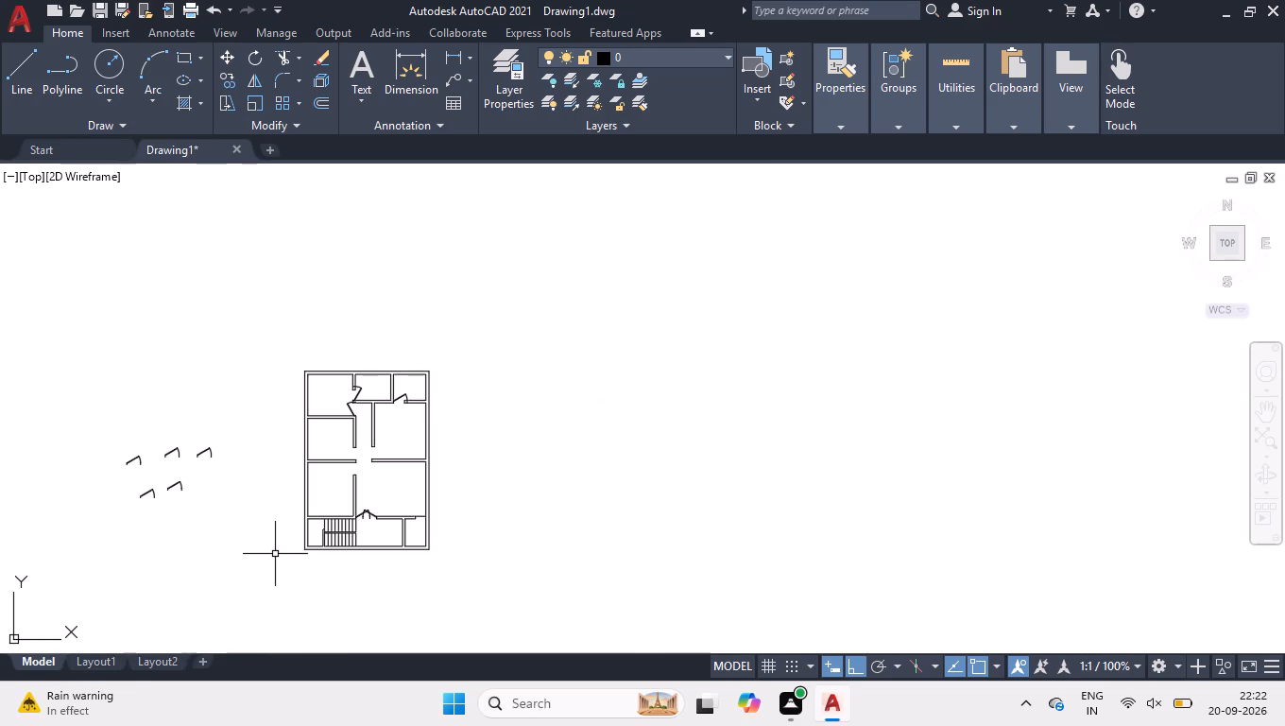
scroll(193, 523, "up", 1)
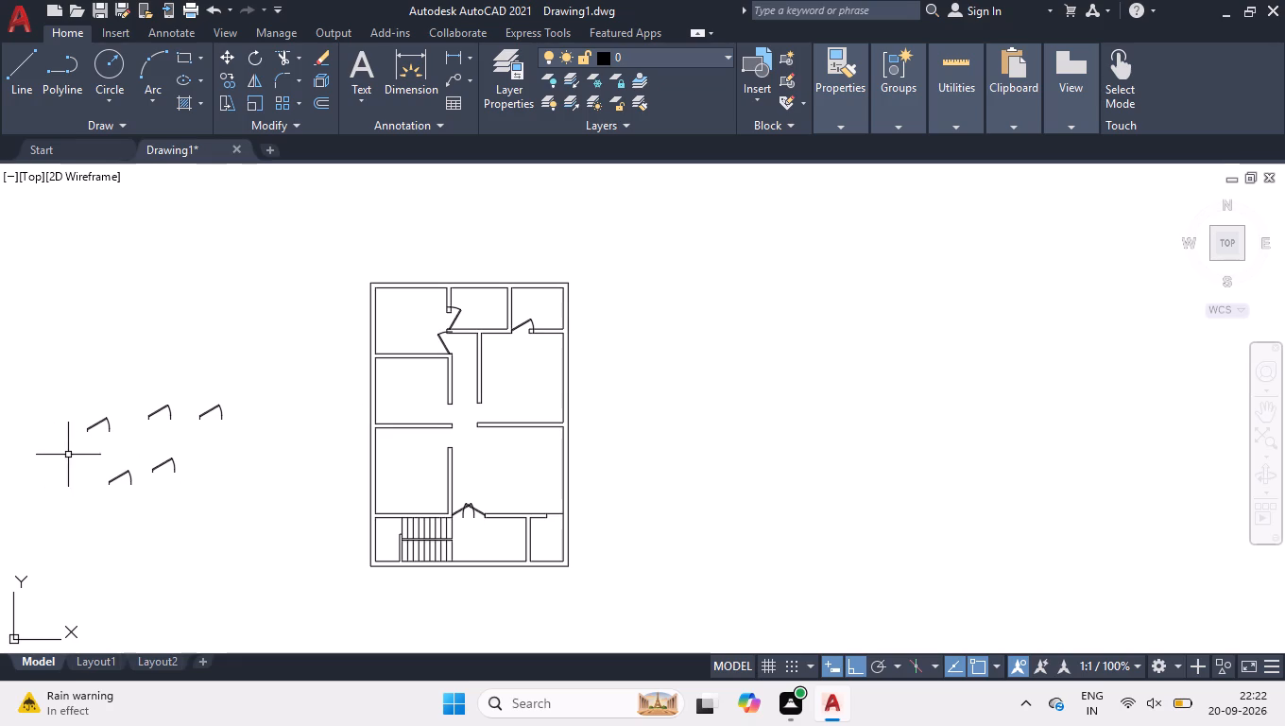
scroll(70, 453, "up", 1)
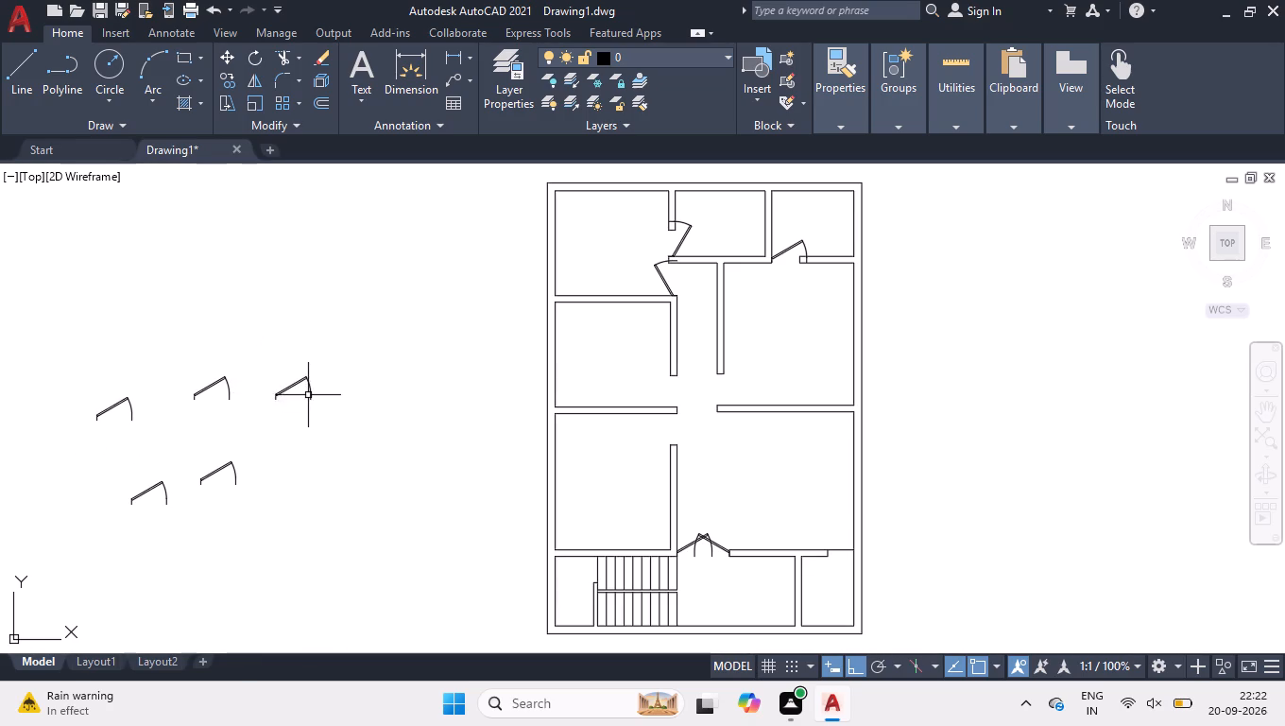
left_click(308, 395)
scroll(281, 404, "up", 2)
left_click(297, 393)
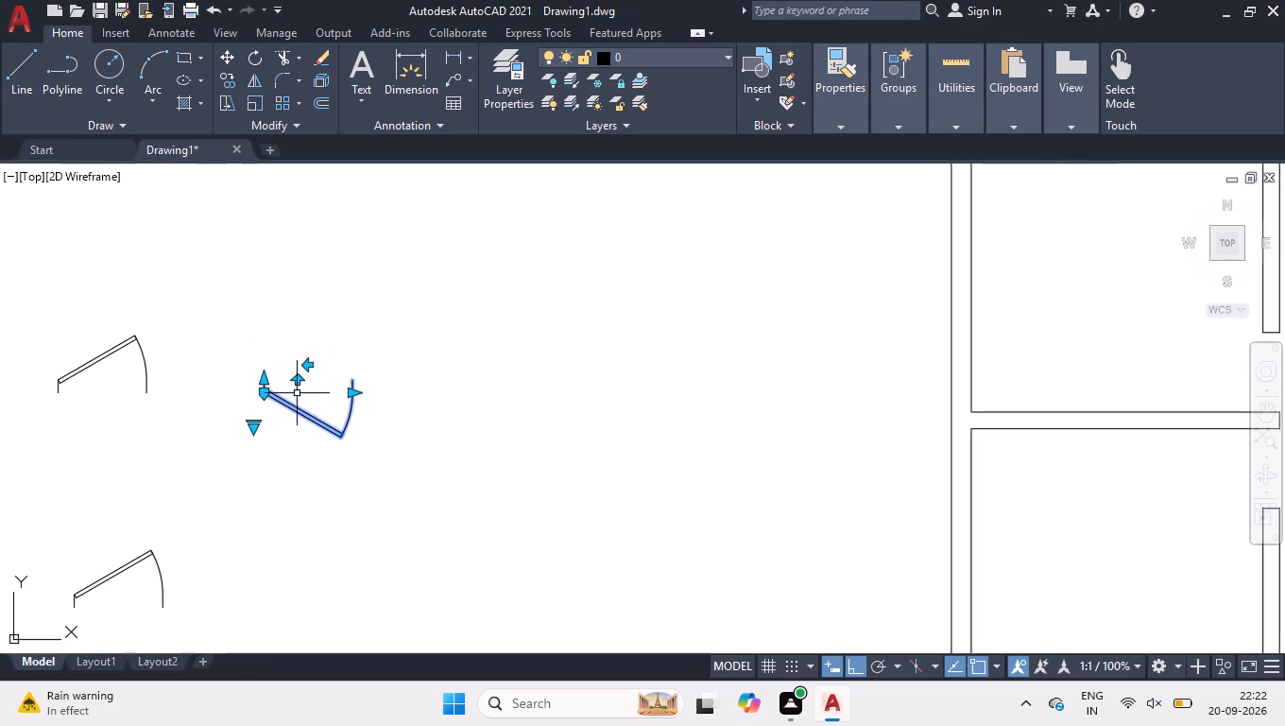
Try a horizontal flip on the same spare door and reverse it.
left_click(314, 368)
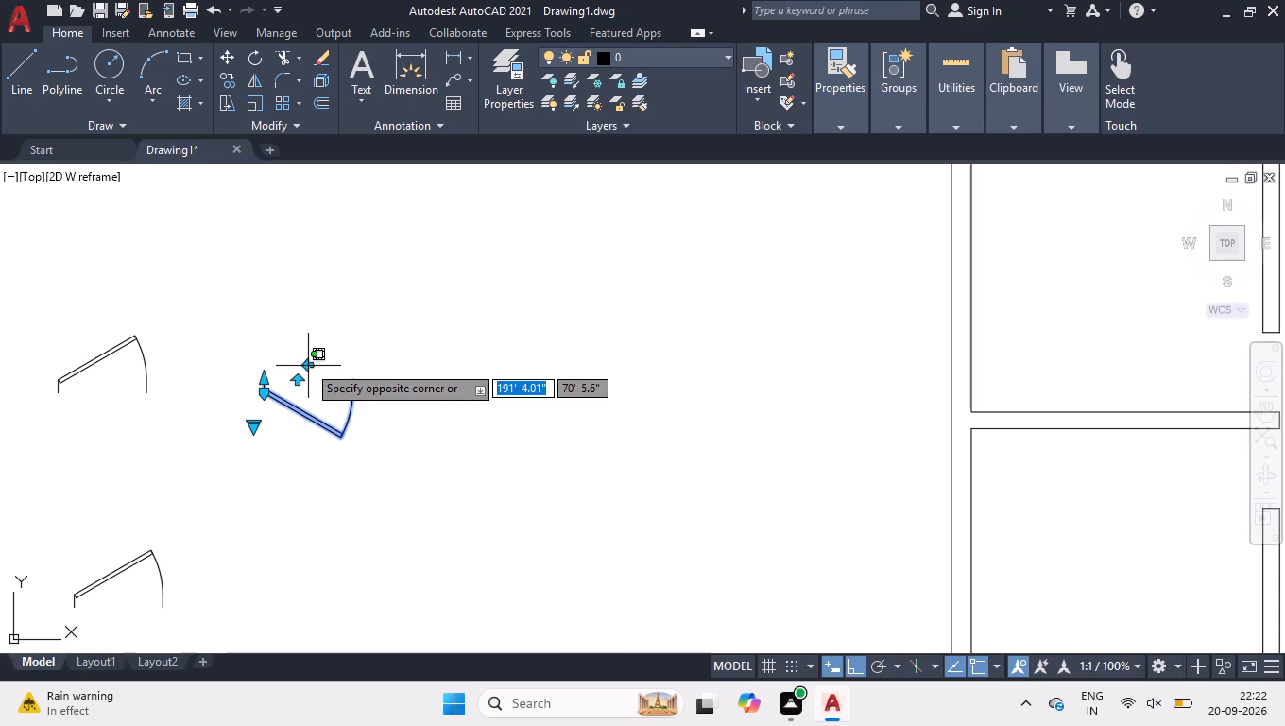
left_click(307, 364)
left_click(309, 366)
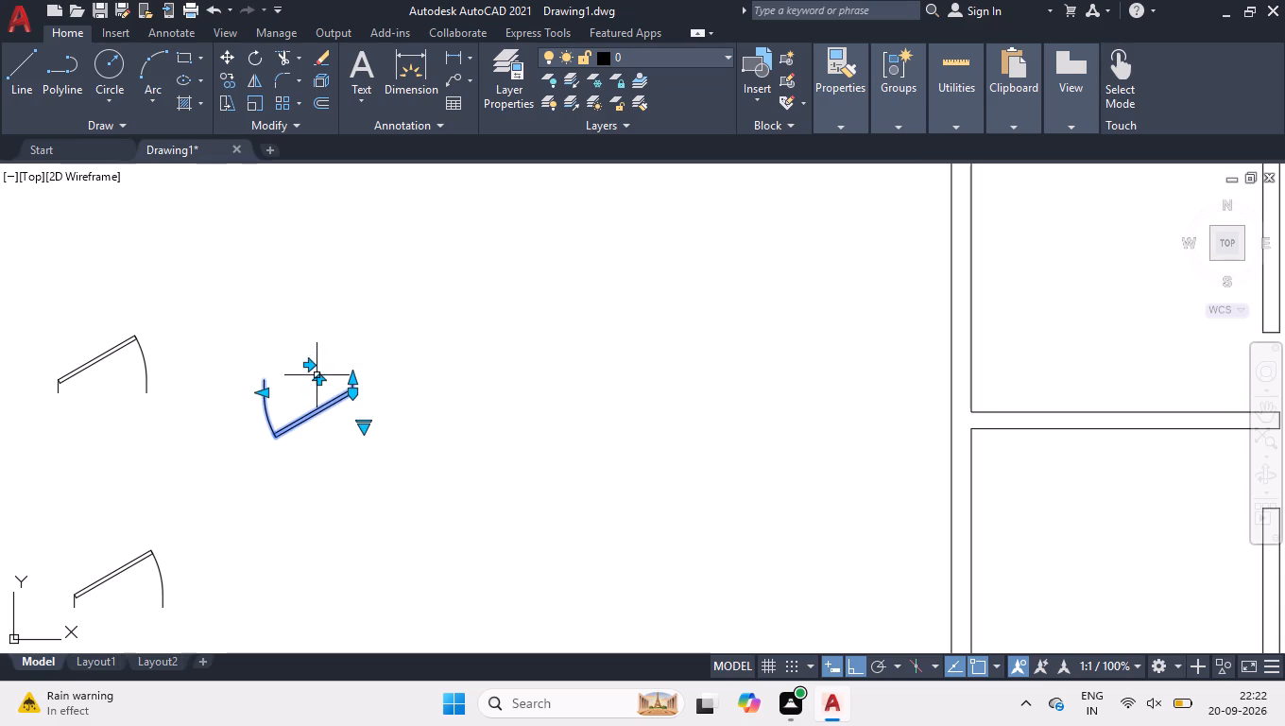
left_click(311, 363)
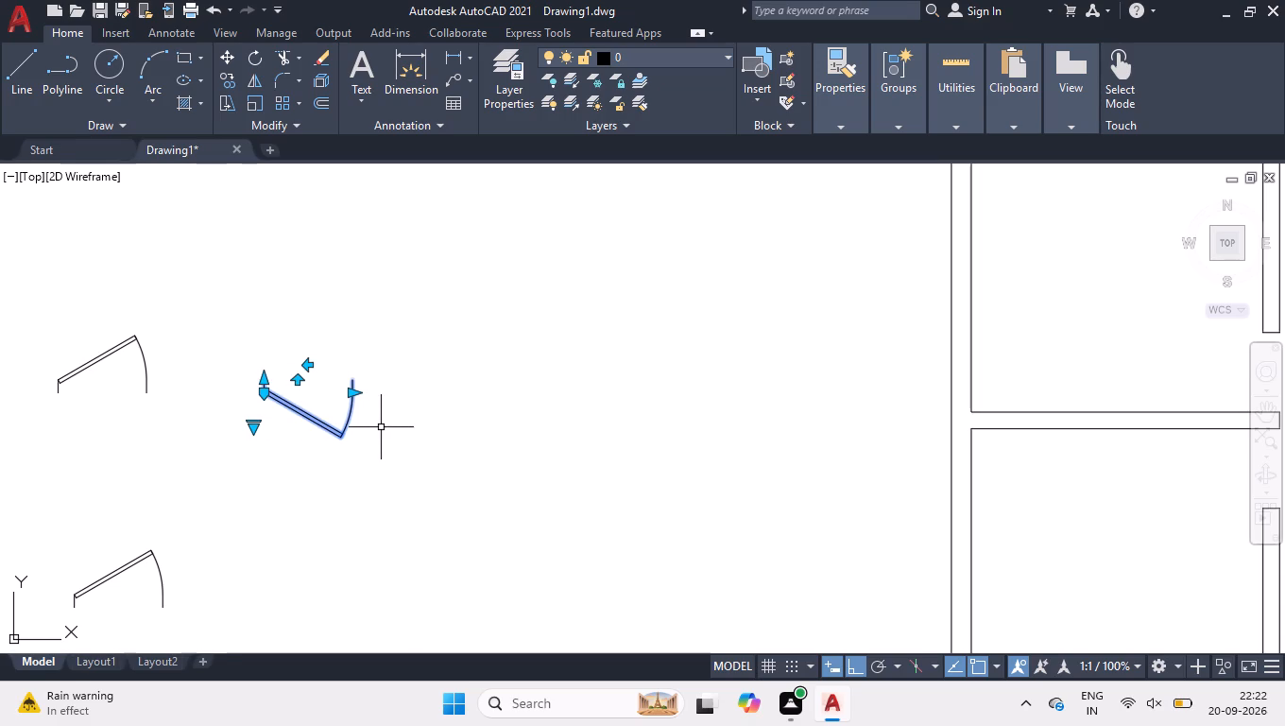
Rotate the vertically flipped spare door 90° about its upper hinge-side end.
type("RO")
key("Return")
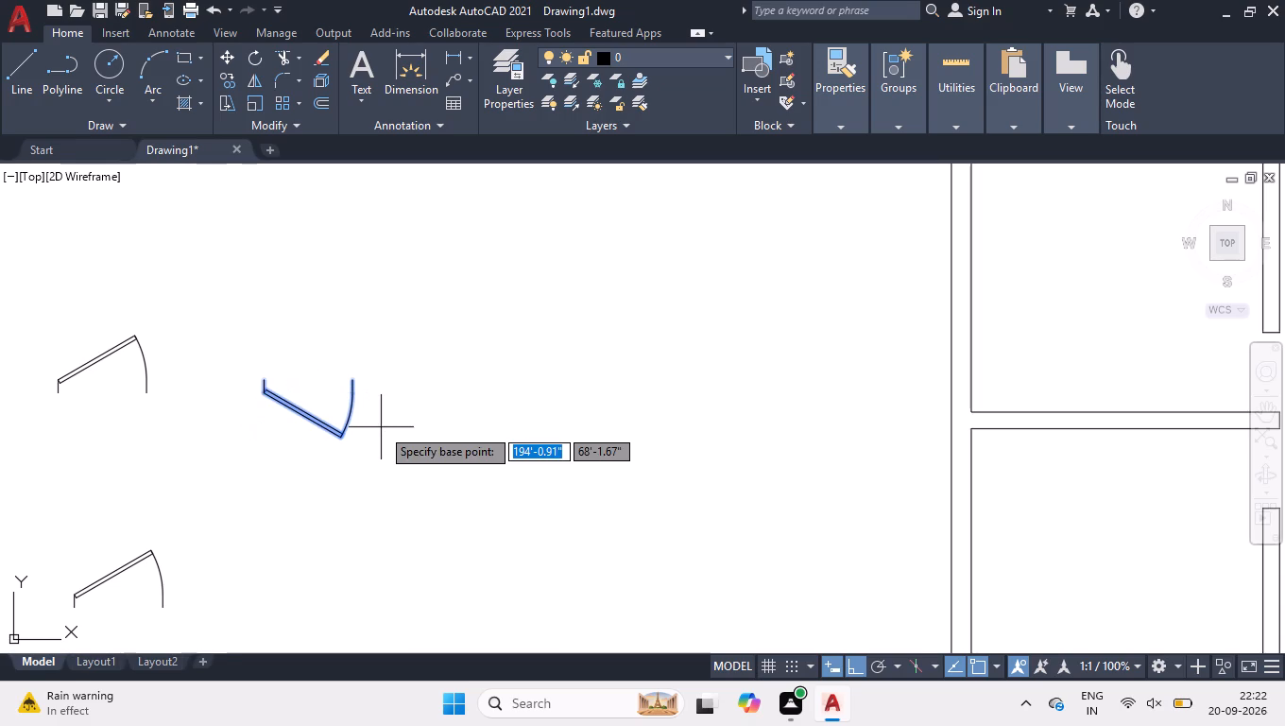
left_click(266, 378)
left_click(322, 255)
Move the rotated door by its hinge-side end onto the upper wall corner below the opening between the corridor and the right-hand middle room.
left_click(321, 327)
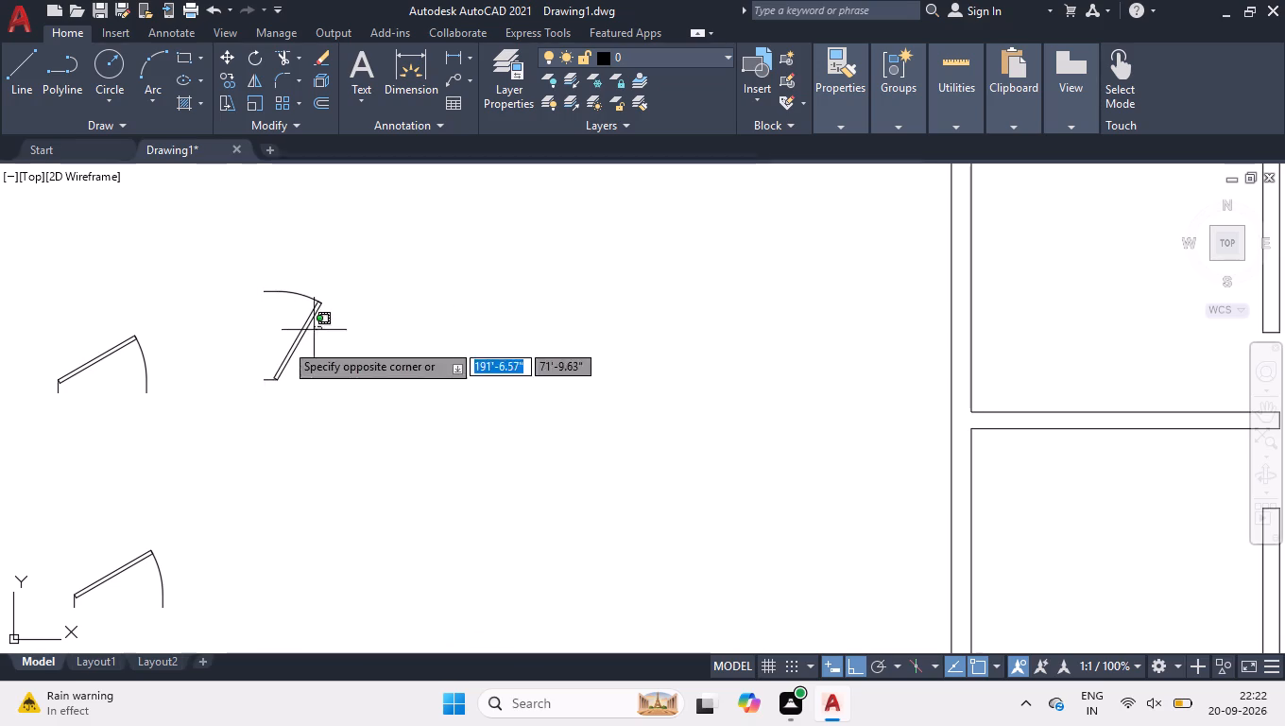
left_click(275, 342)
key("m")
key("Return")
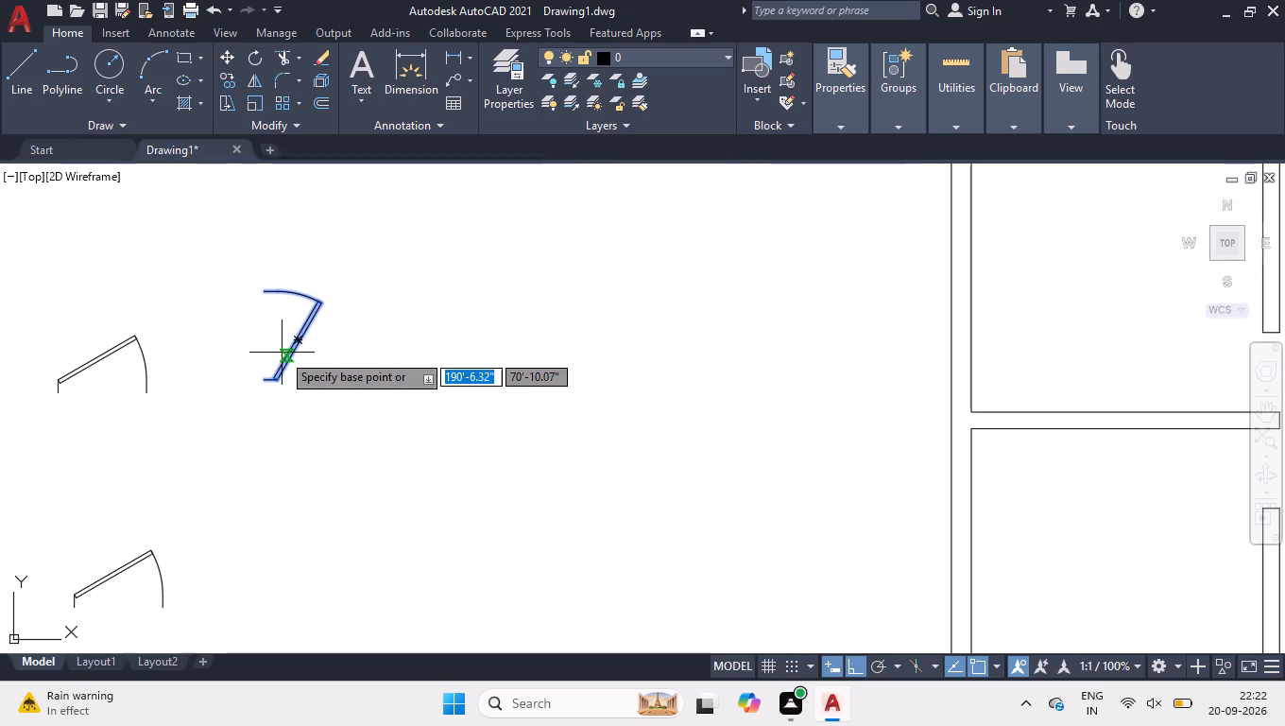
scroll(281, 335, "up", 4)
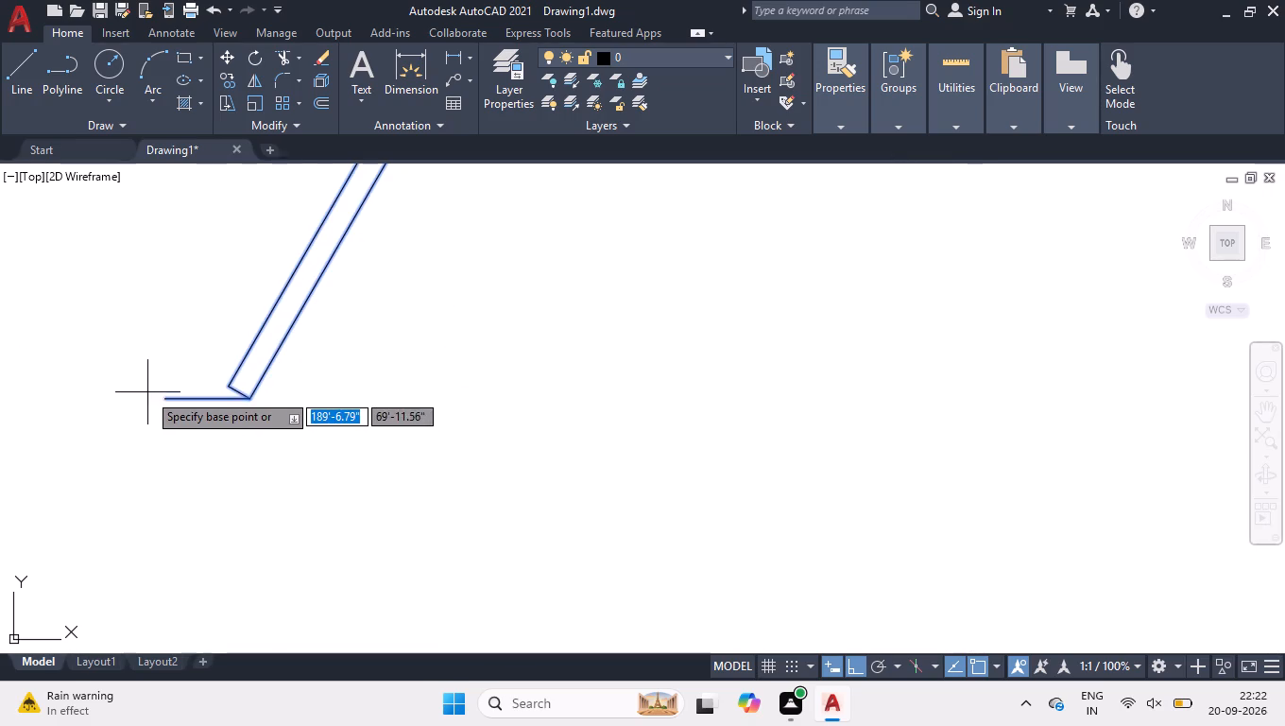
left_click(166, 398)
scroll(201, 406, "down", 5)
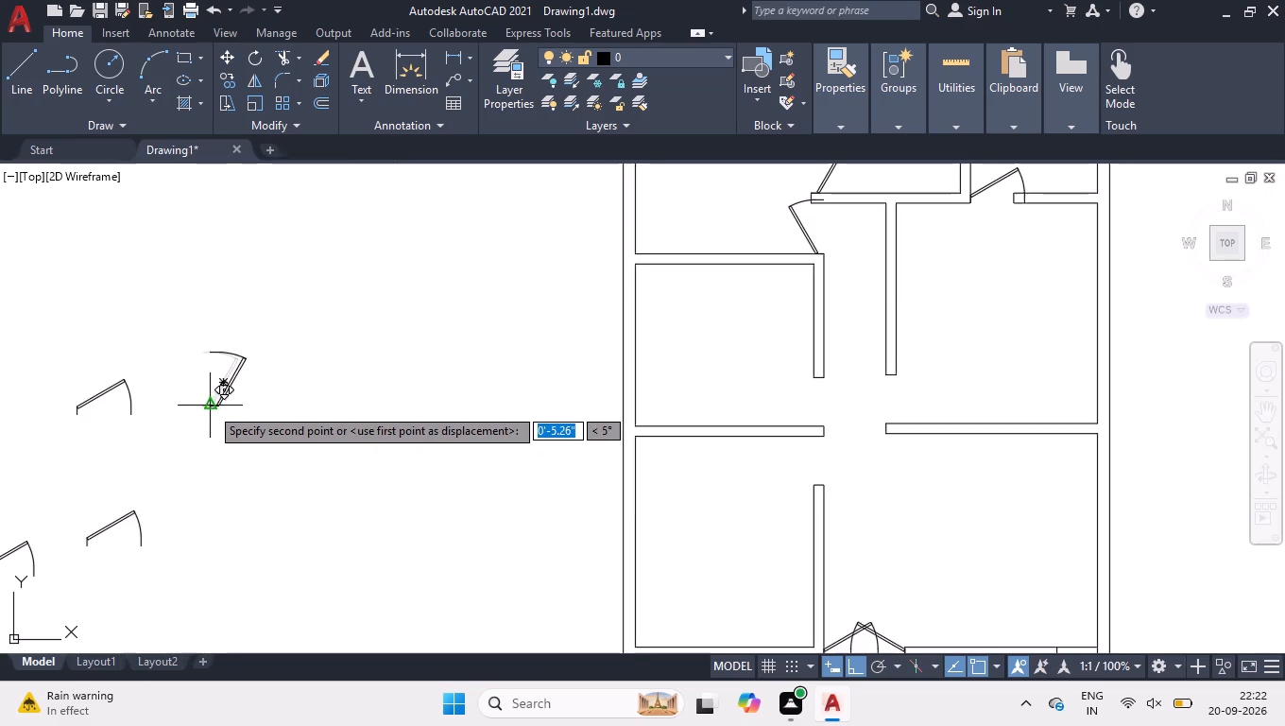
scroll(212, 407, "down", 1)
scroll(656, 409, "up", 4)
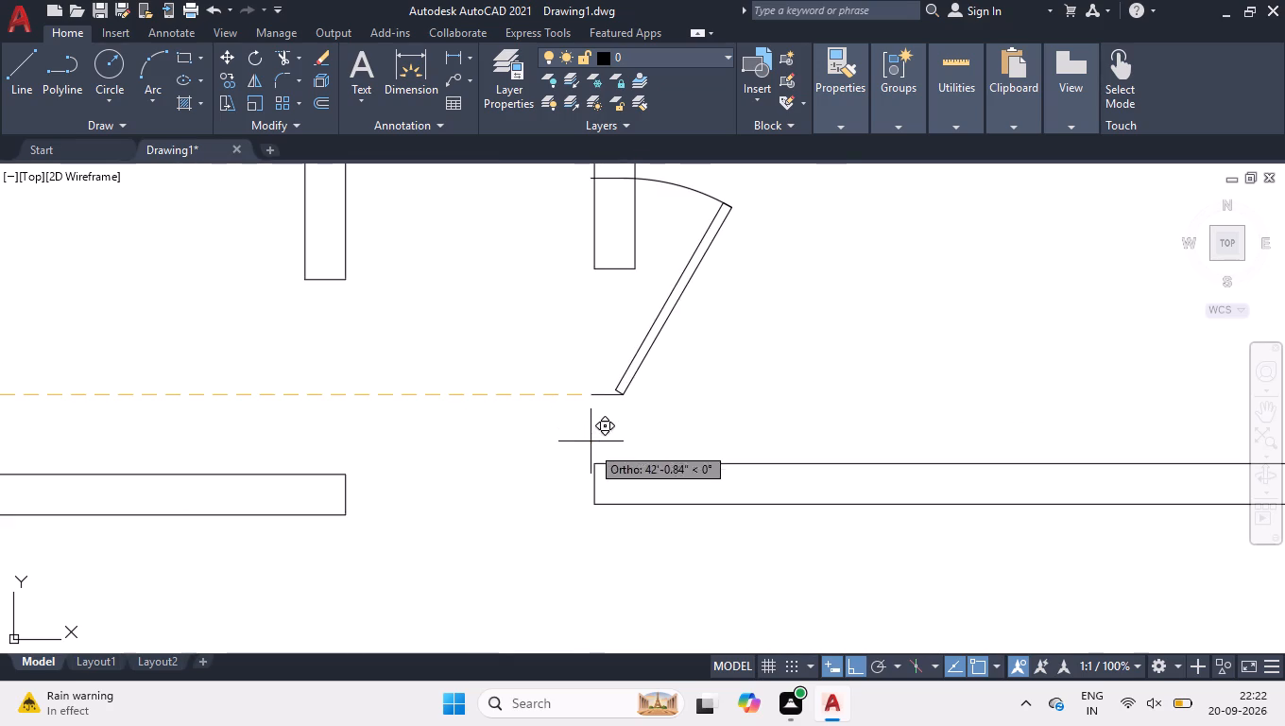
left_click(595, 463)
Rotate the topmost remaining spare door nearest the floor plan 270° about its lower hinge-side end.
scroll(598, 464, "down", 3)
scroll(592, 377, "down", 2)
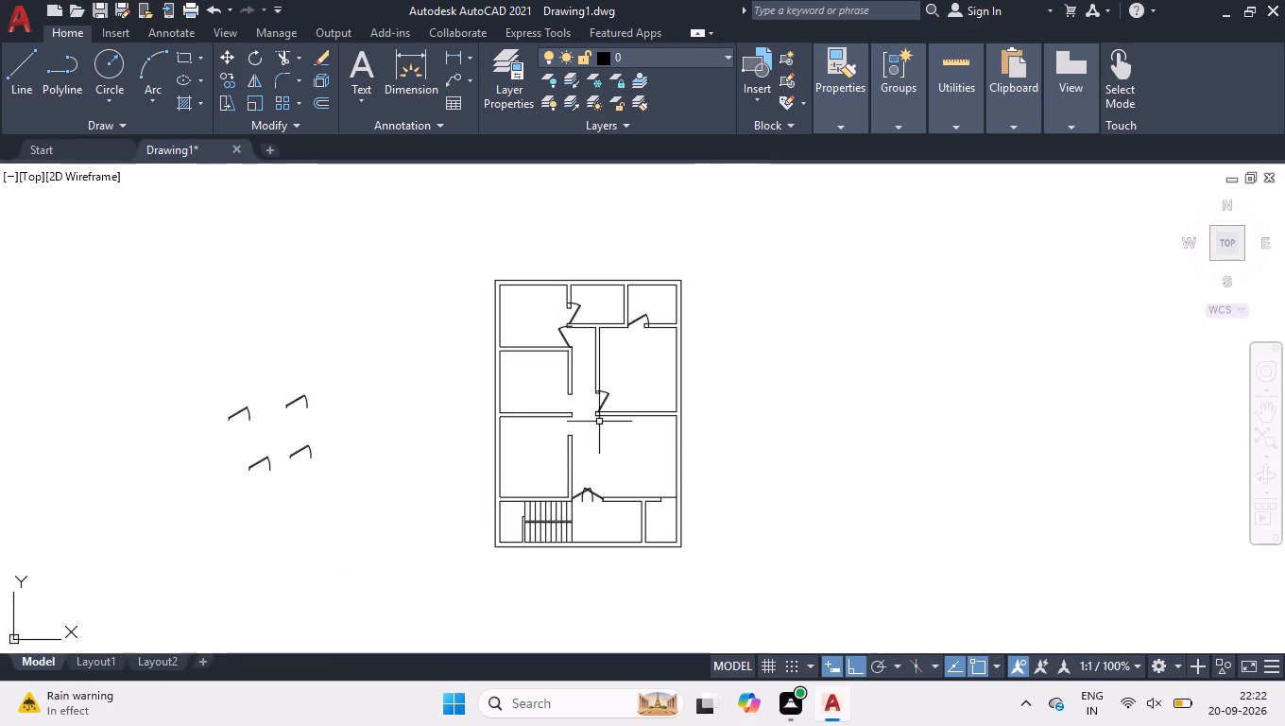
left_click(314, 380)
left_click(279, 418)
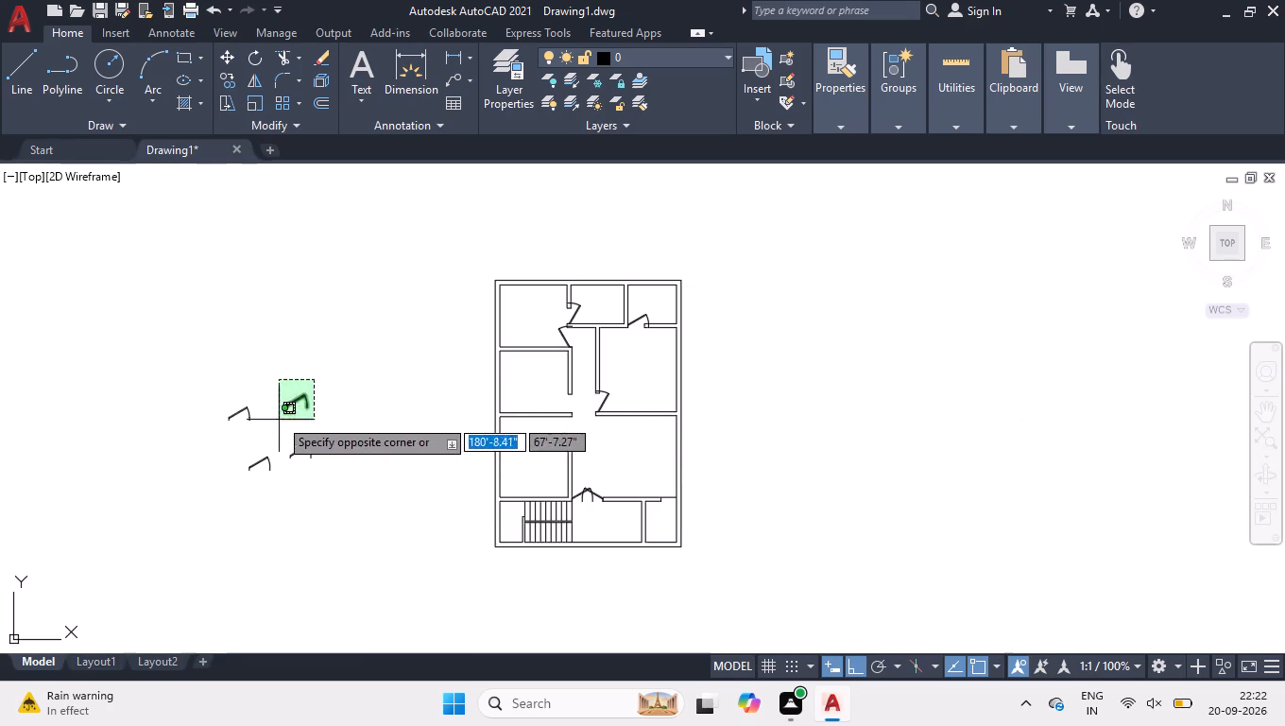
type("RO")
key("Return")
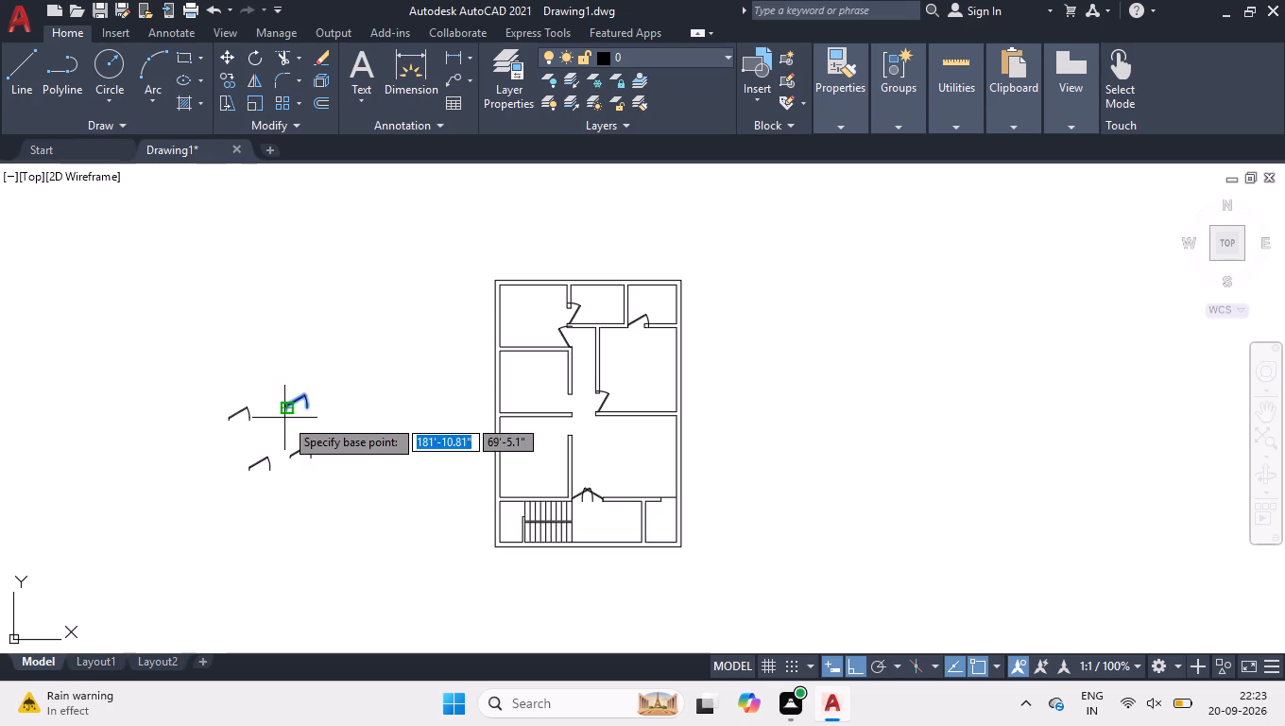
scroll(274, 407, "up", 2)
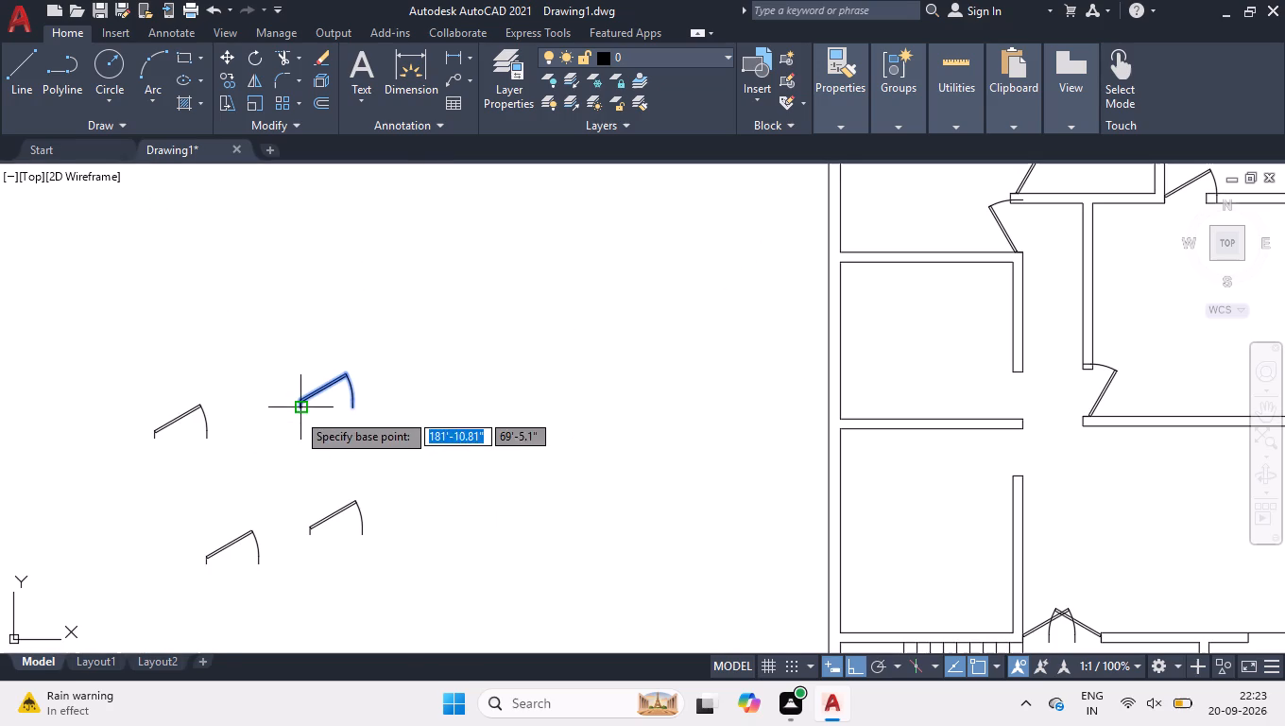
left_click(302, 410)
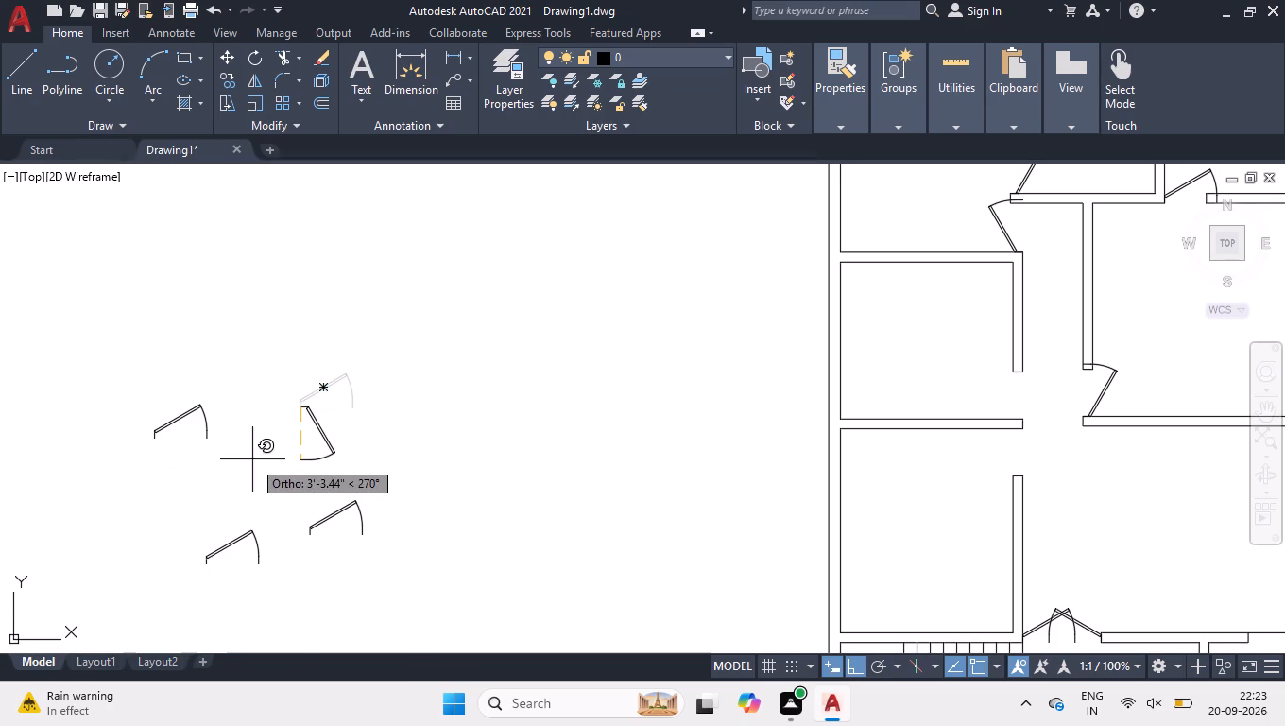
left_click(252, 459)
Flip the rotated spare door horizontally so its leaf leans away from the floor plan.
left_click(335, 455)
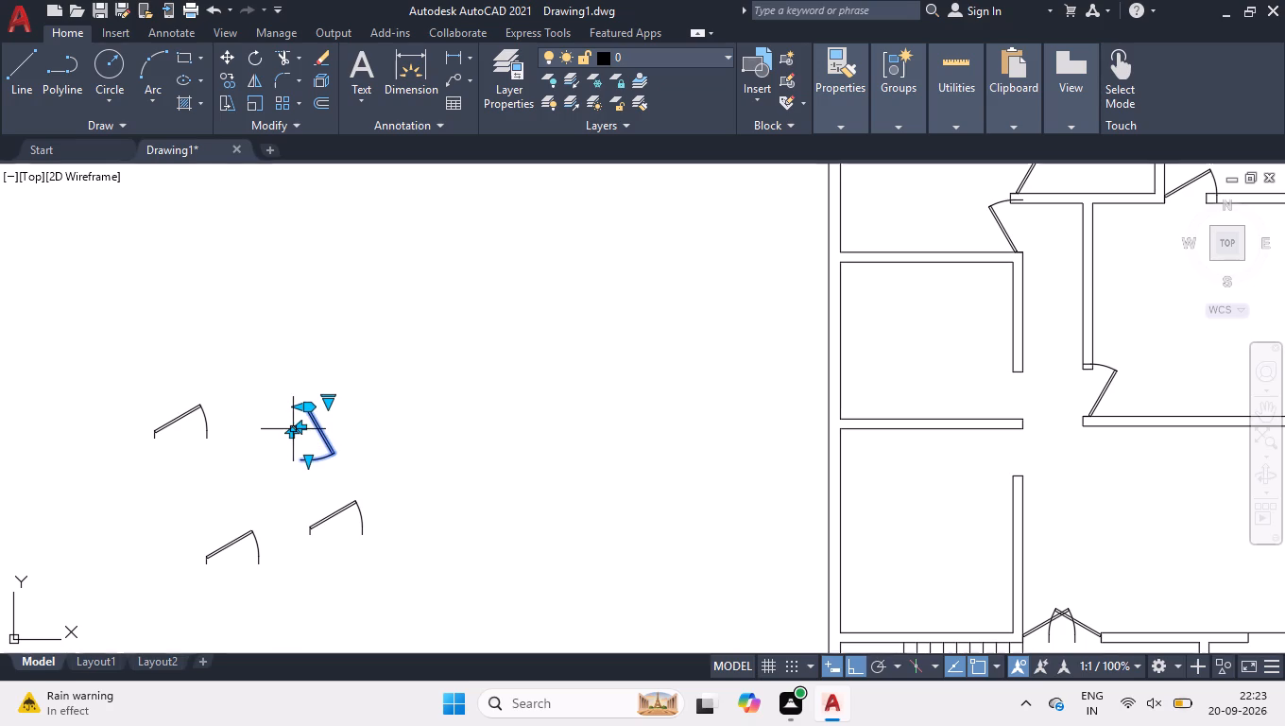
left_click(302, 425)
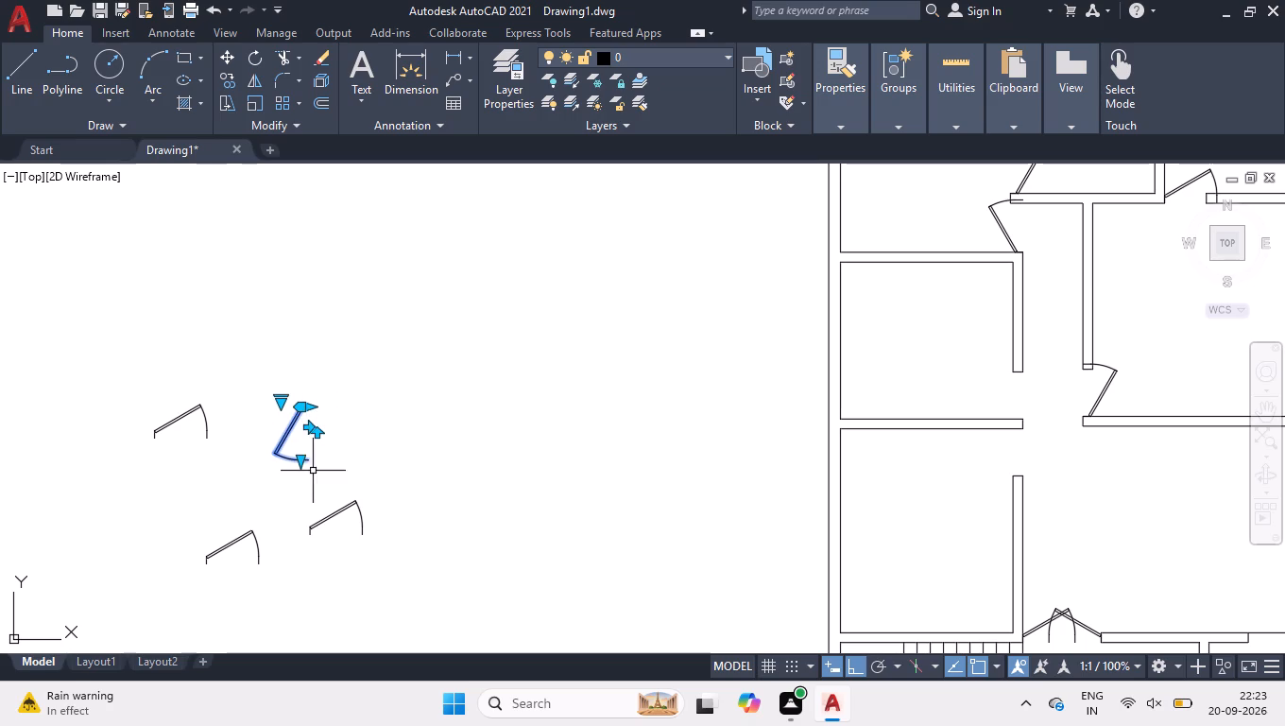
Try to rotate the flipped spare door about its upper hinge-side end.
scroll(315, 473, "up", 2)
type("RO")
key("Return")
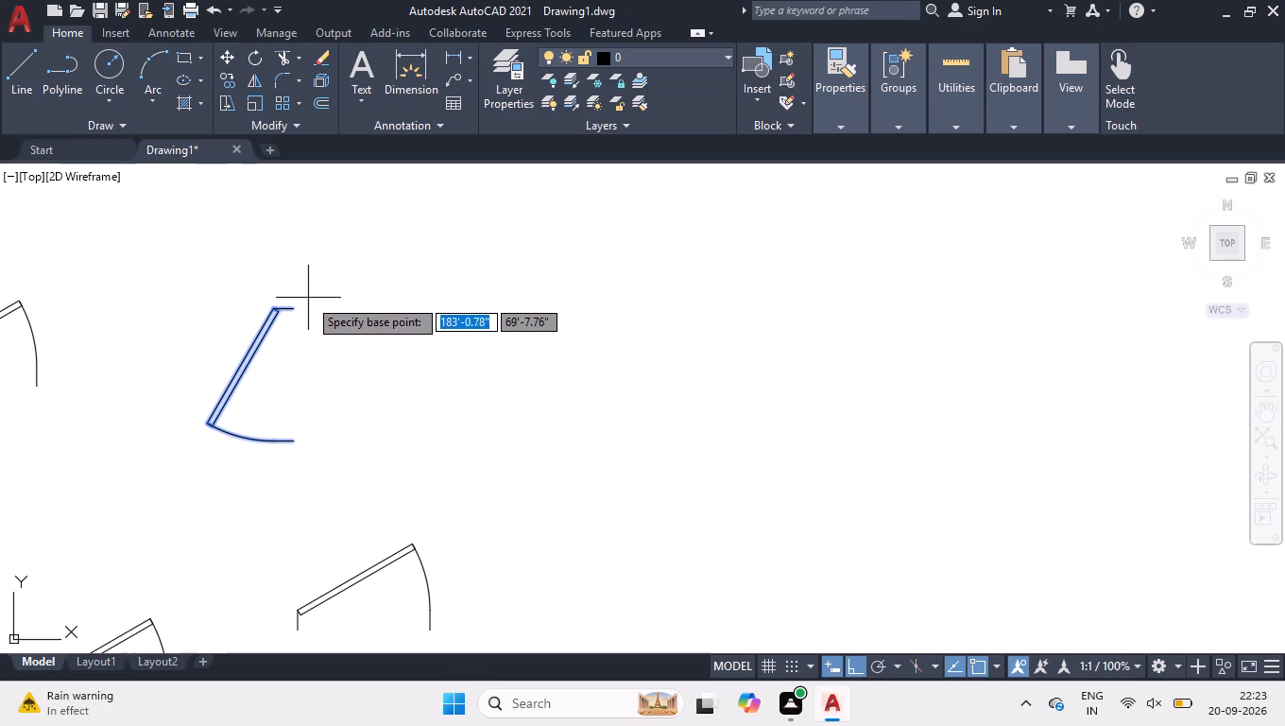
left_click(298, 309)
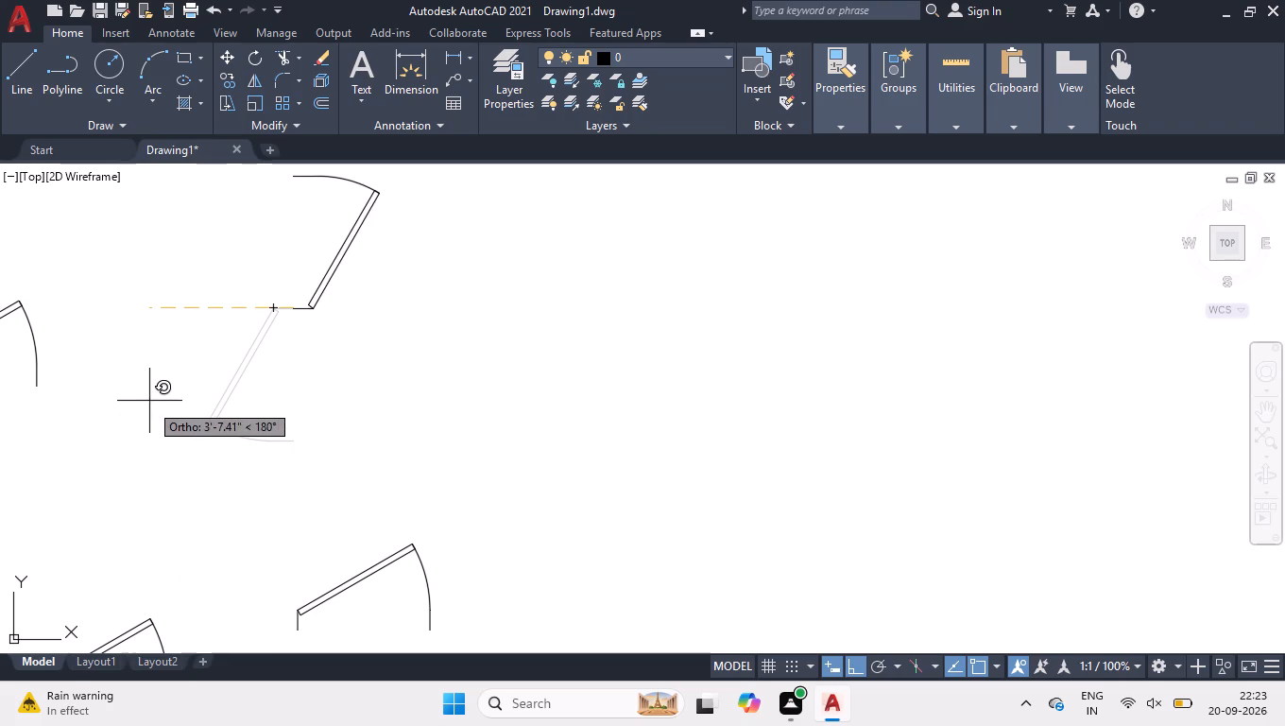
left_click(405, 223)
Mirror the spare door across a horizontal line just above it, erasing the original.
left_click_drag(359, 285, 352, 298)
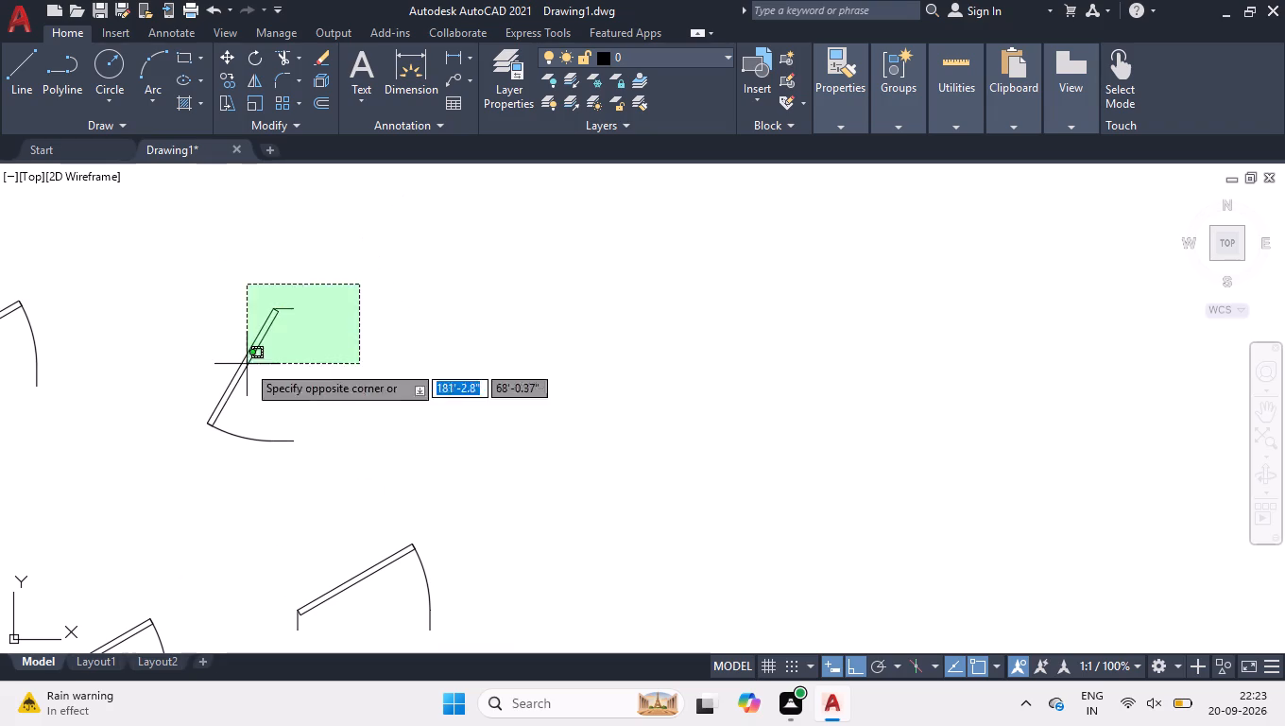
left_click(247, 364)
key("m")
key("i")
key("Return")
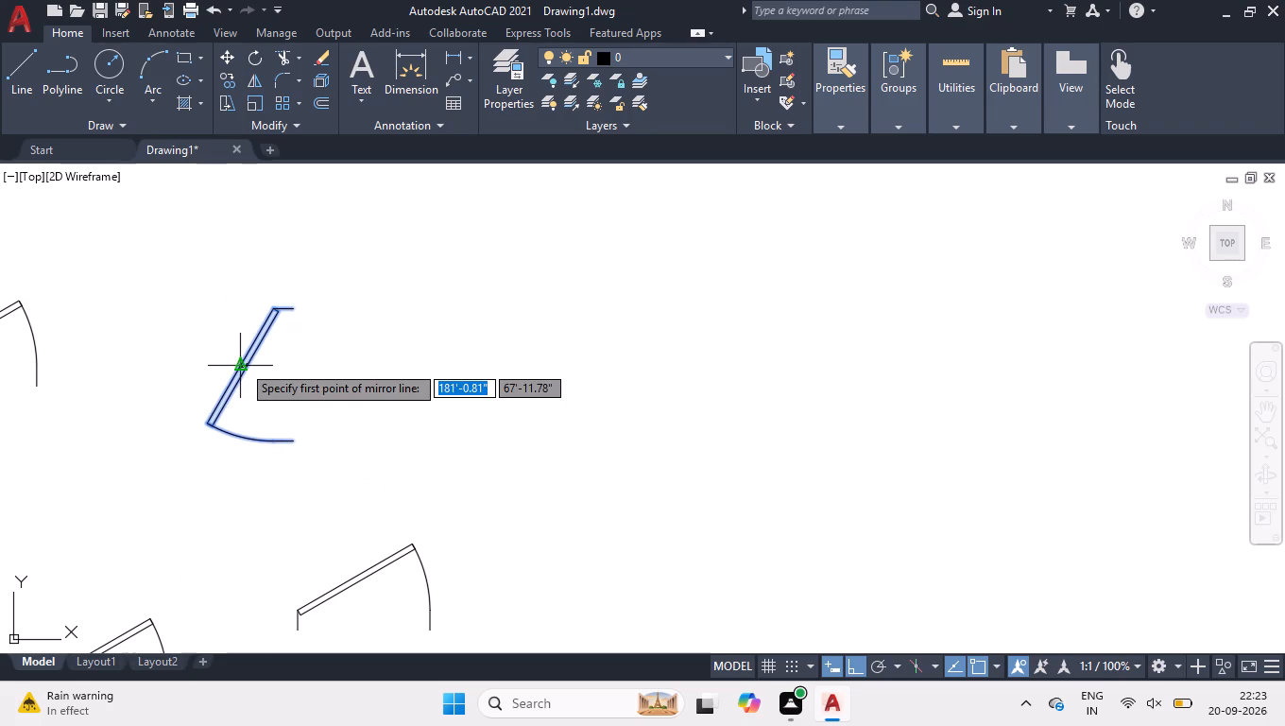
left_click(354, 284)
left_click(174, 277)
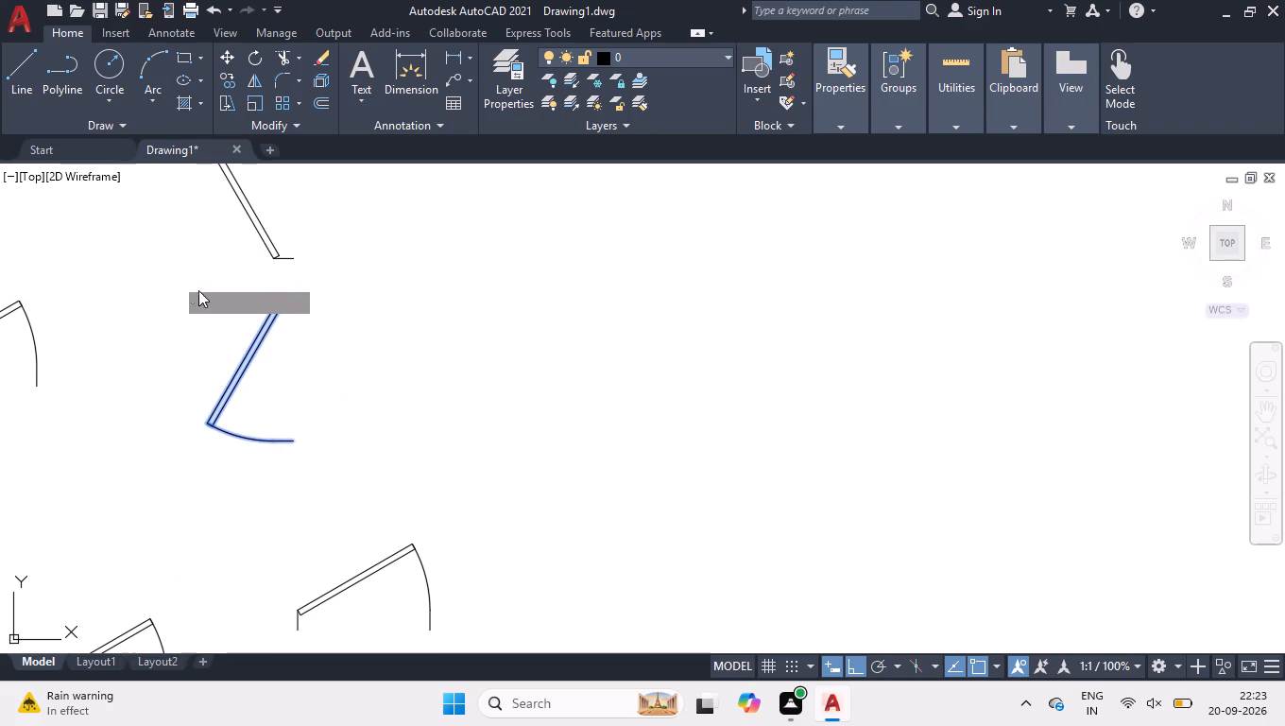
left_click_drag(231, 324, 174, 277)
Move the mirrored door by its hinge-side end onto the upper wall corner below the opening between the corridor and the left-hand middle room.
scroll(241, 358, "down", 2)
left_click(248, 297)
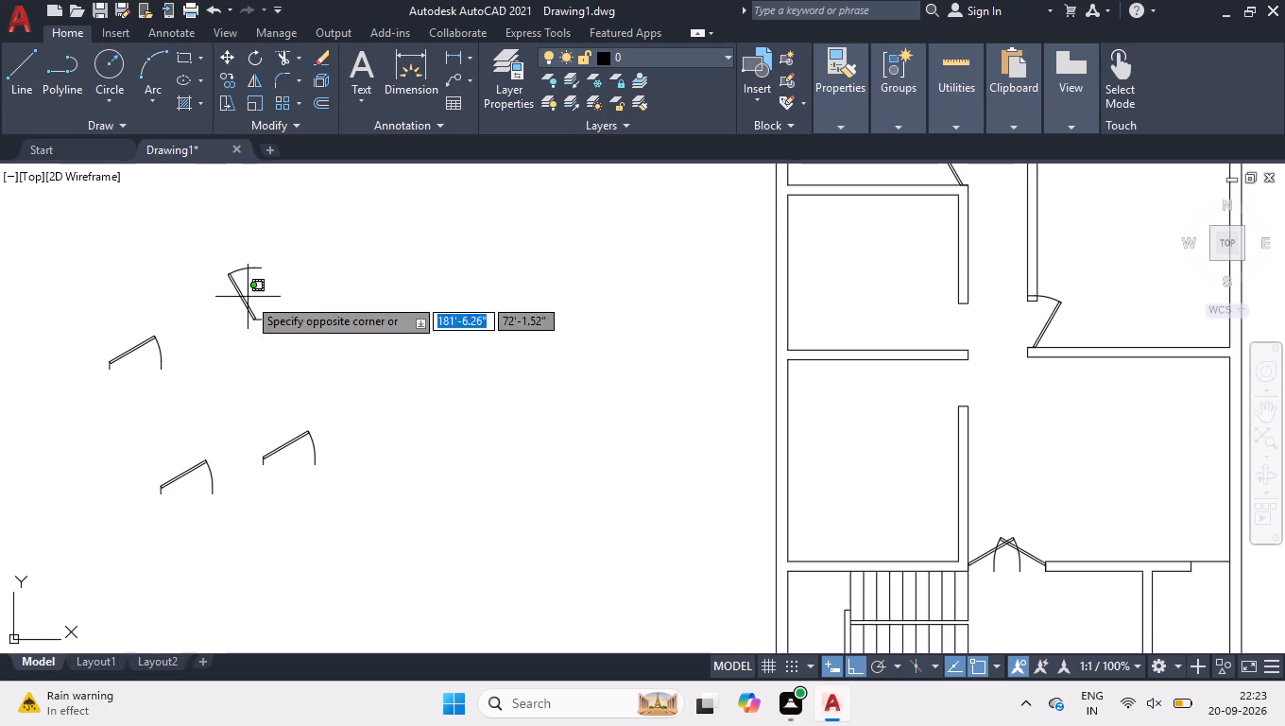
left_click_drag(259, 315, 305, 295)
left_click_drag(292, 294, 274, 308)
left_click(234, 329)
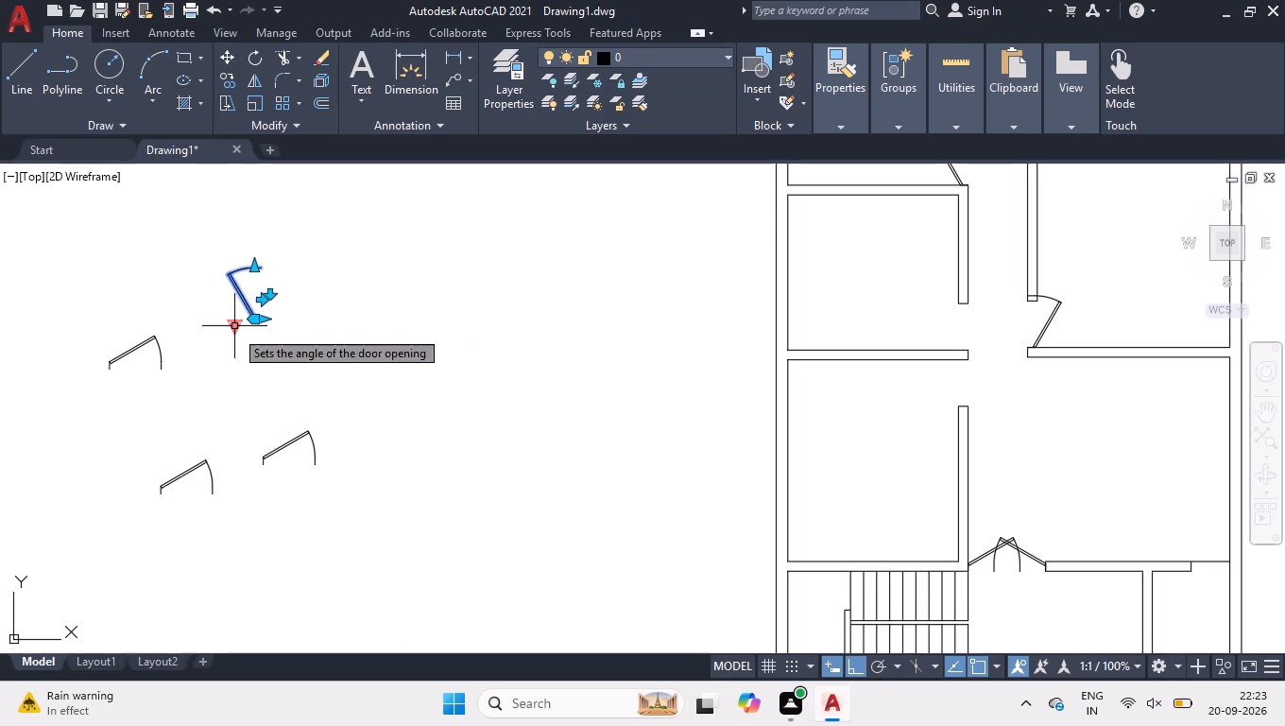
key("m")
key("Return")
scroll(250, 332, "up", 2)
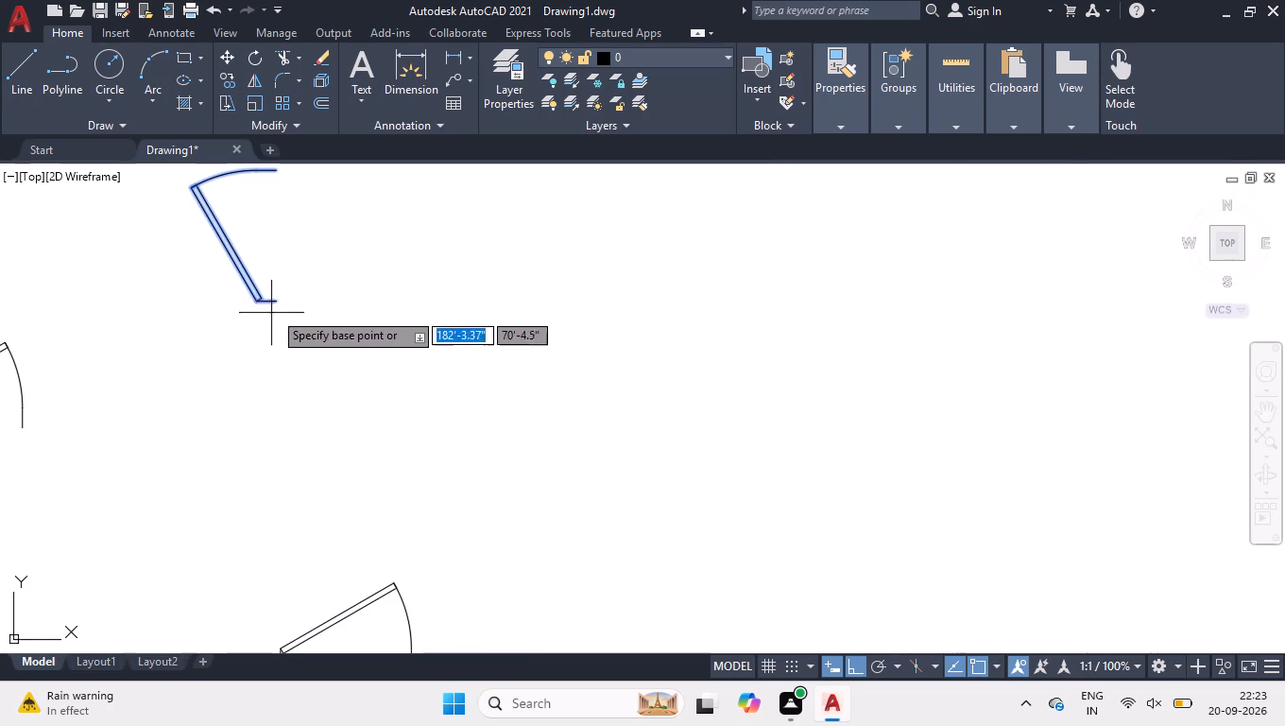
scroll(299, 298, "up", 2)
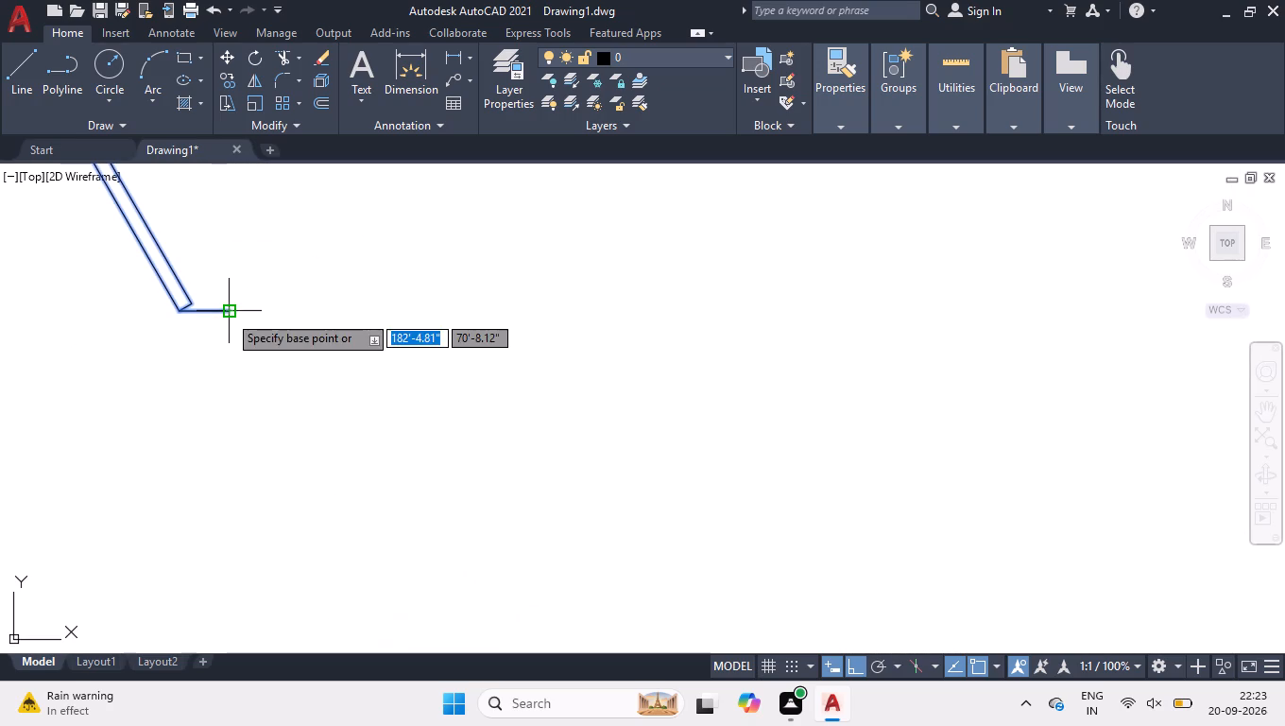
left_click(228, 314)
scroll(232, 316, "down", 6)
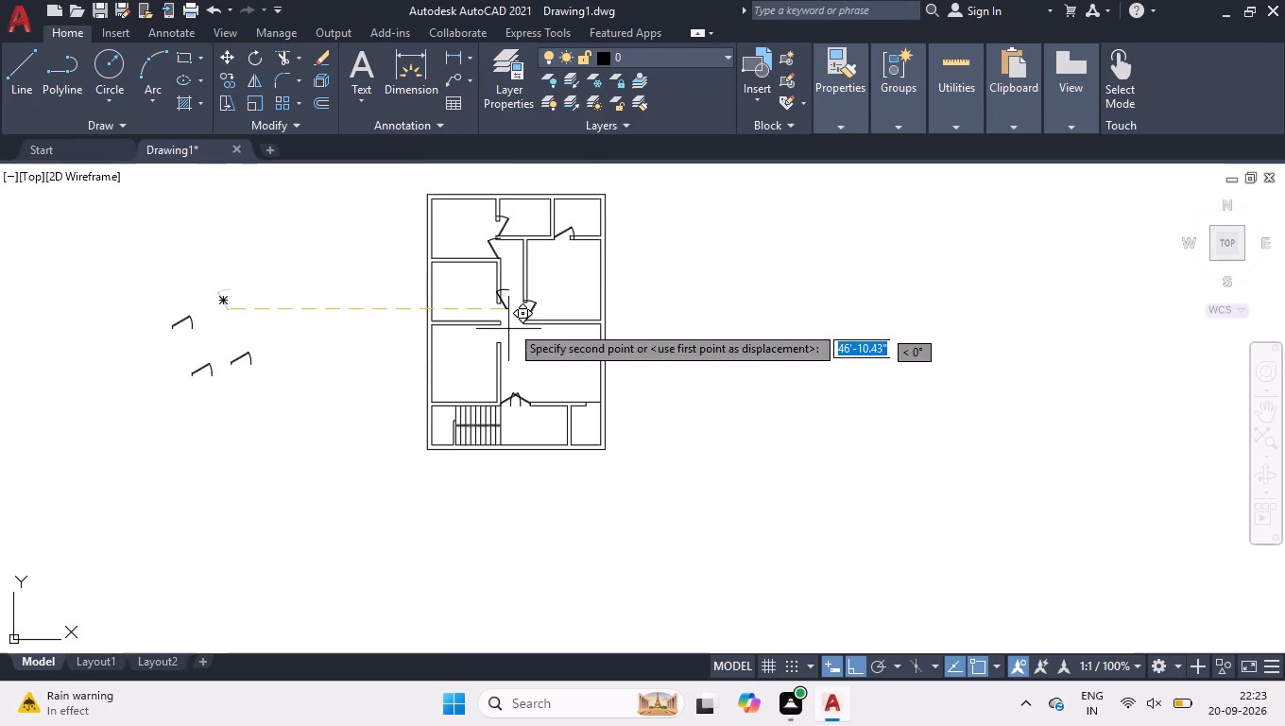
scroll(487, 291, "up", 6)
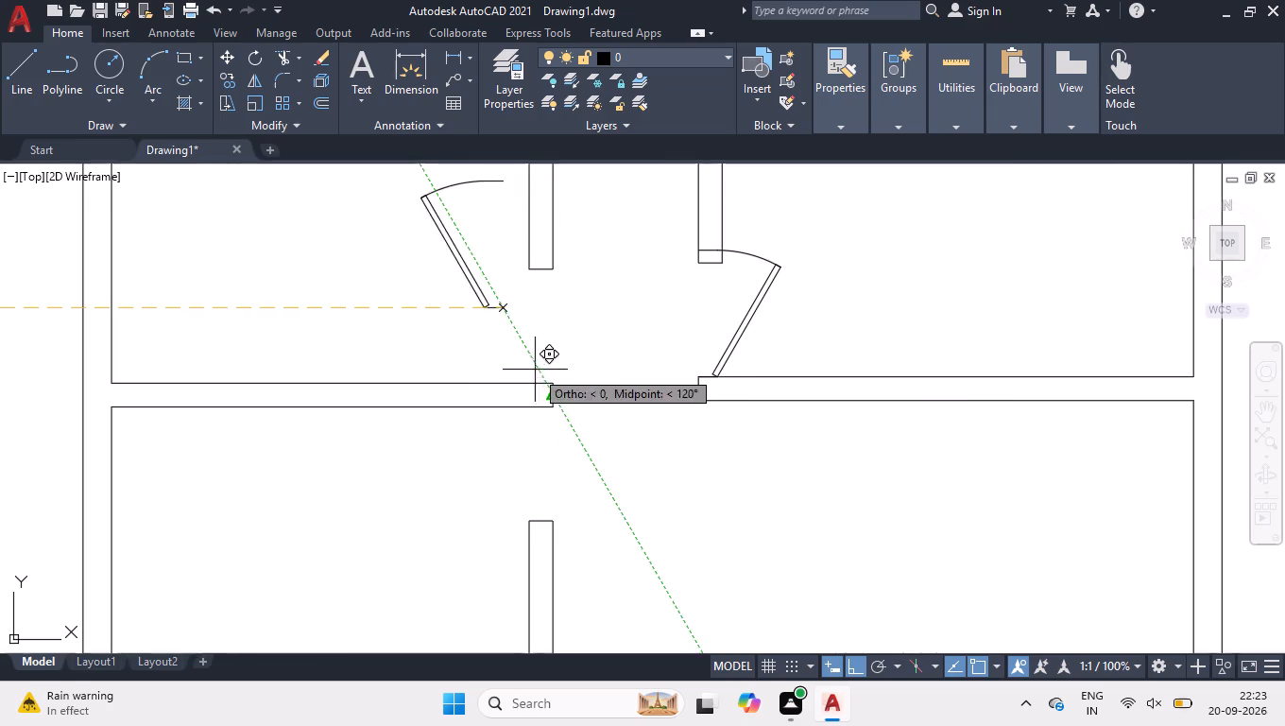
left_click(549, 381)
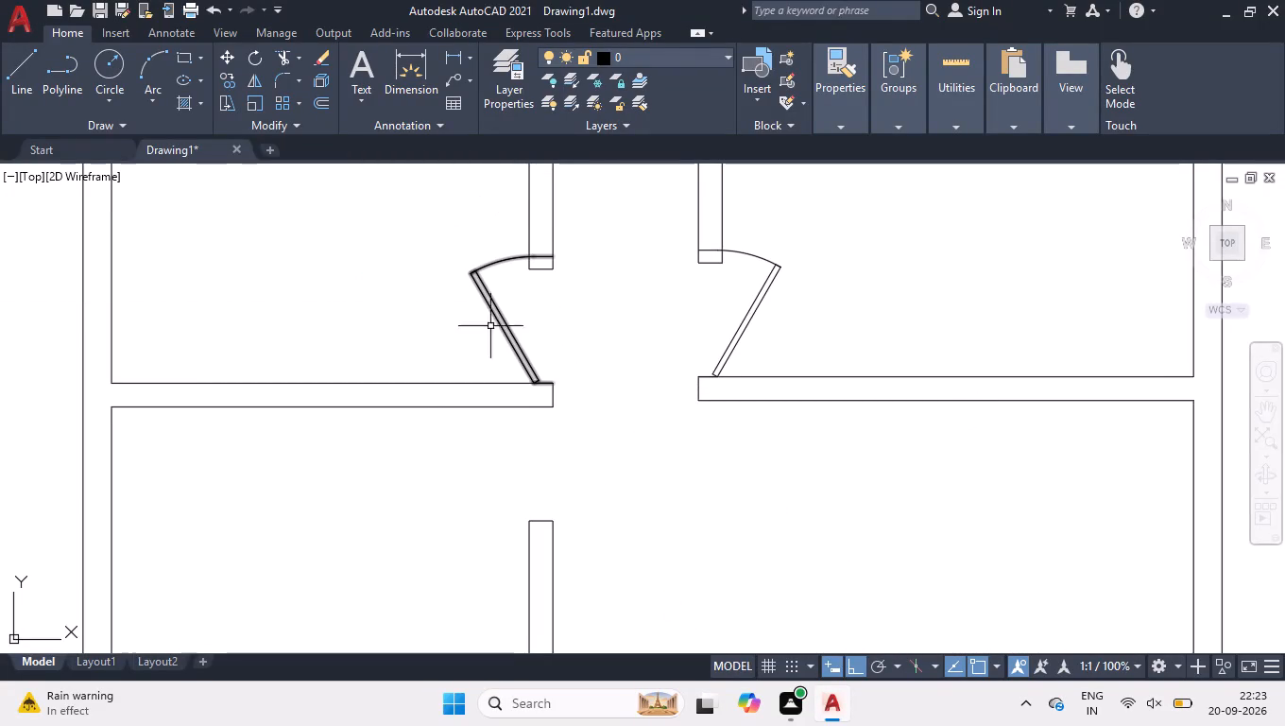
Rotate the spare door nearest the floor plan 90° about its lower hinge-side end.
scroll(357, 211, "down", 2)
scroll(498, 384, "down", 3)
scroll(443, 354, "up", 1)
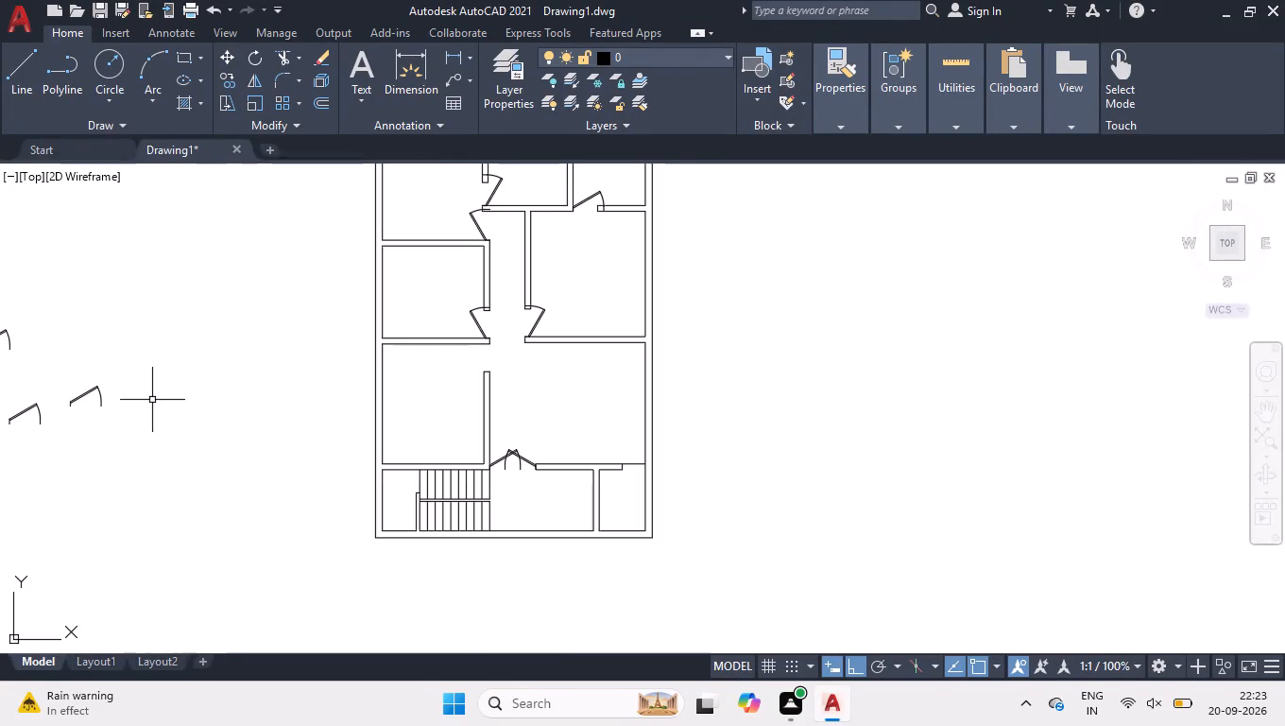
left_click(112, 354)
left_click(66, 426)
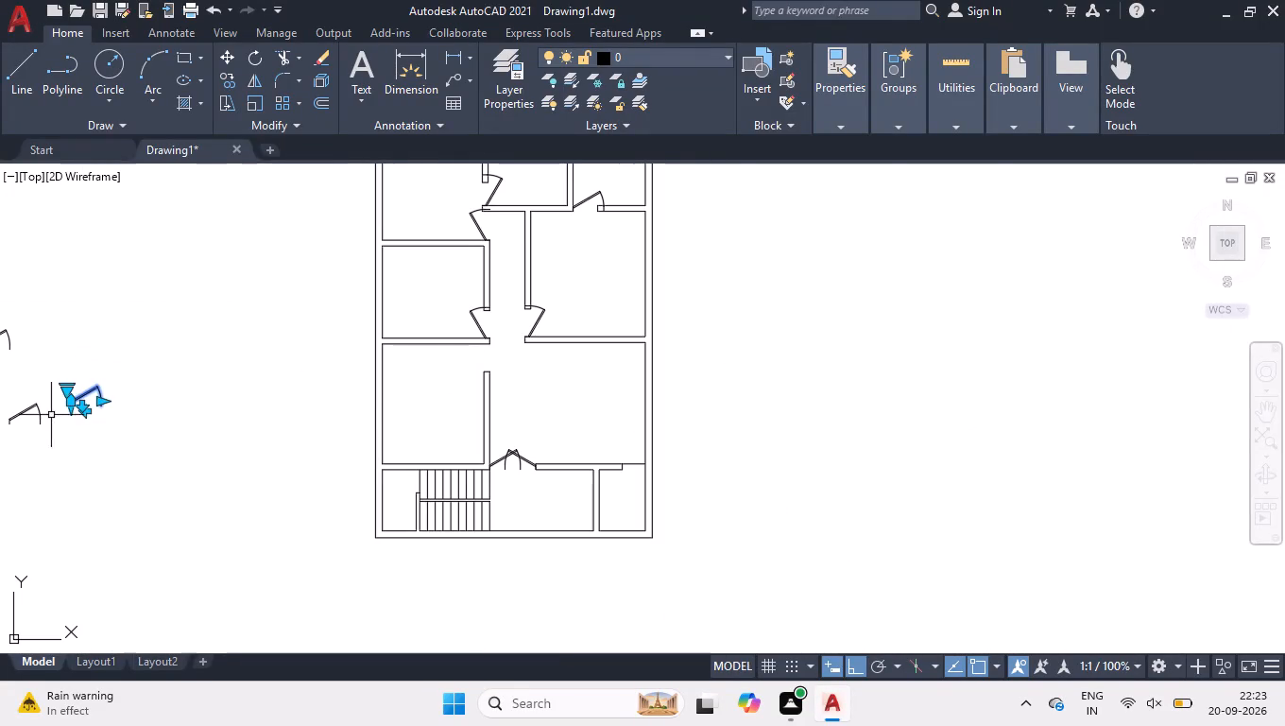
scroll(51, 414, "up", 3)
type("RO")
key("Return")
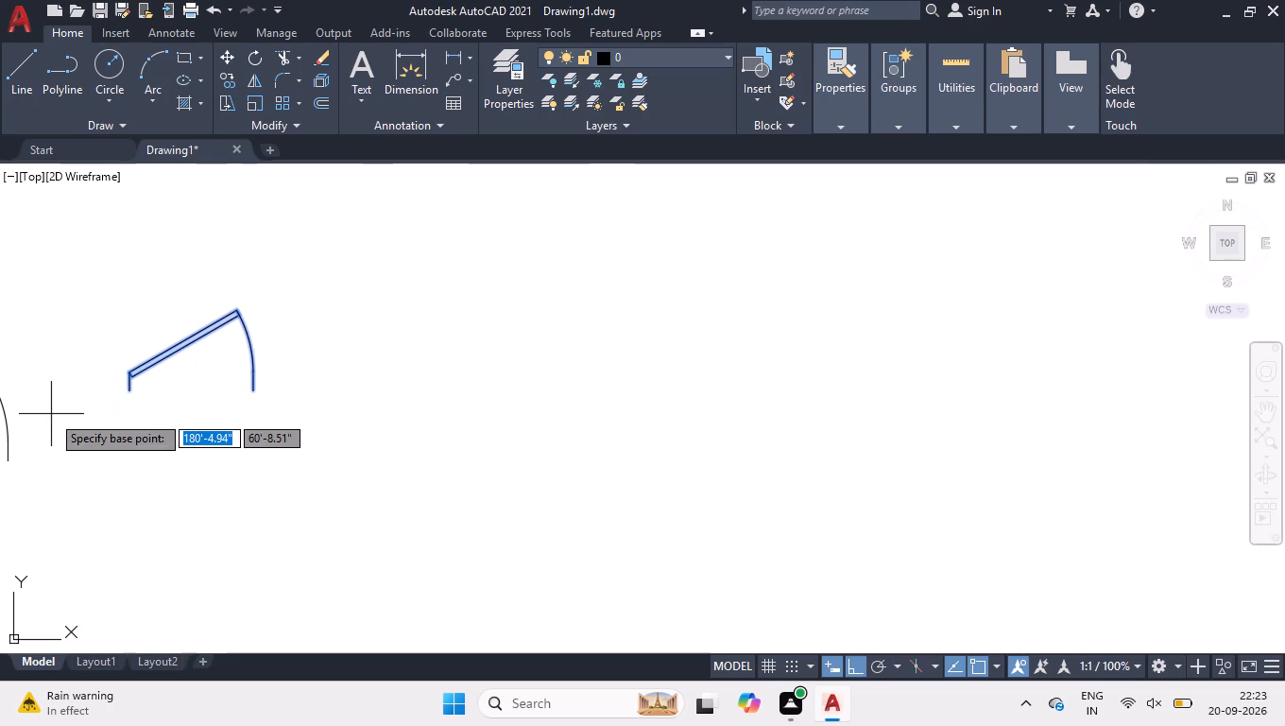
left_click(129, 392)
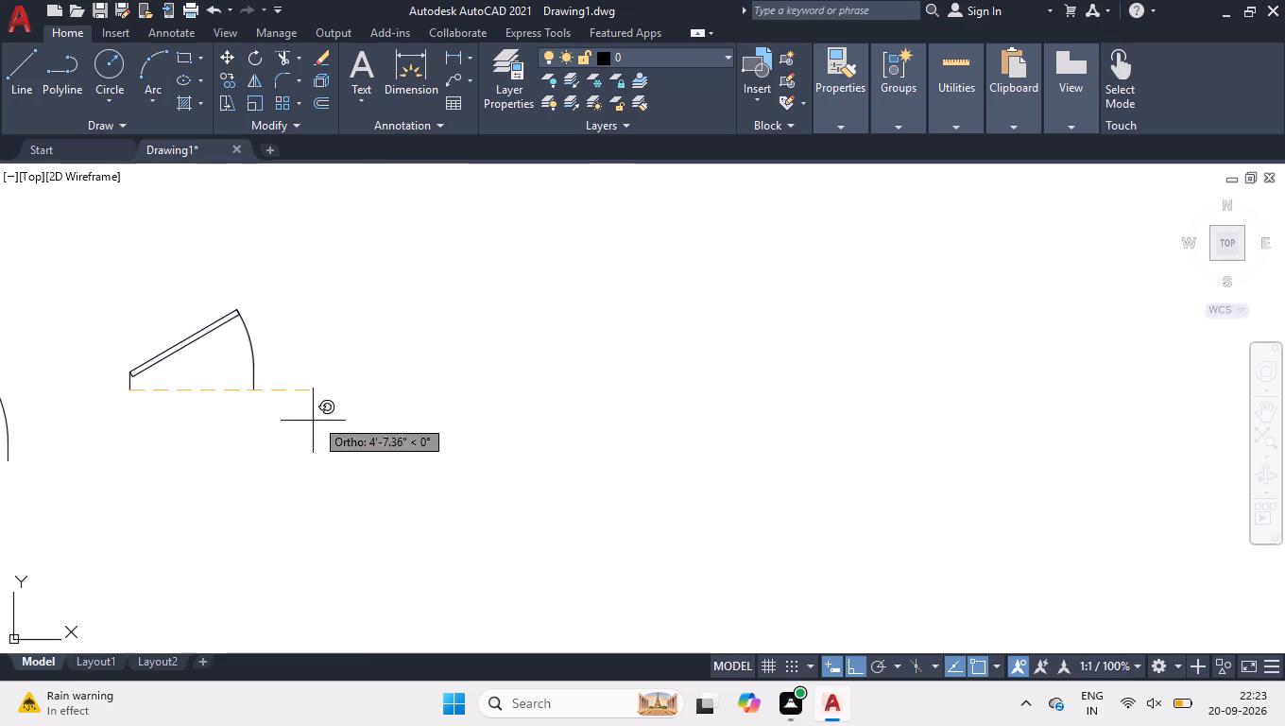
left_click(222, 252)
Flip the rotated spare door vertically so its hinge is at the upper end.
left_click(120, 260)
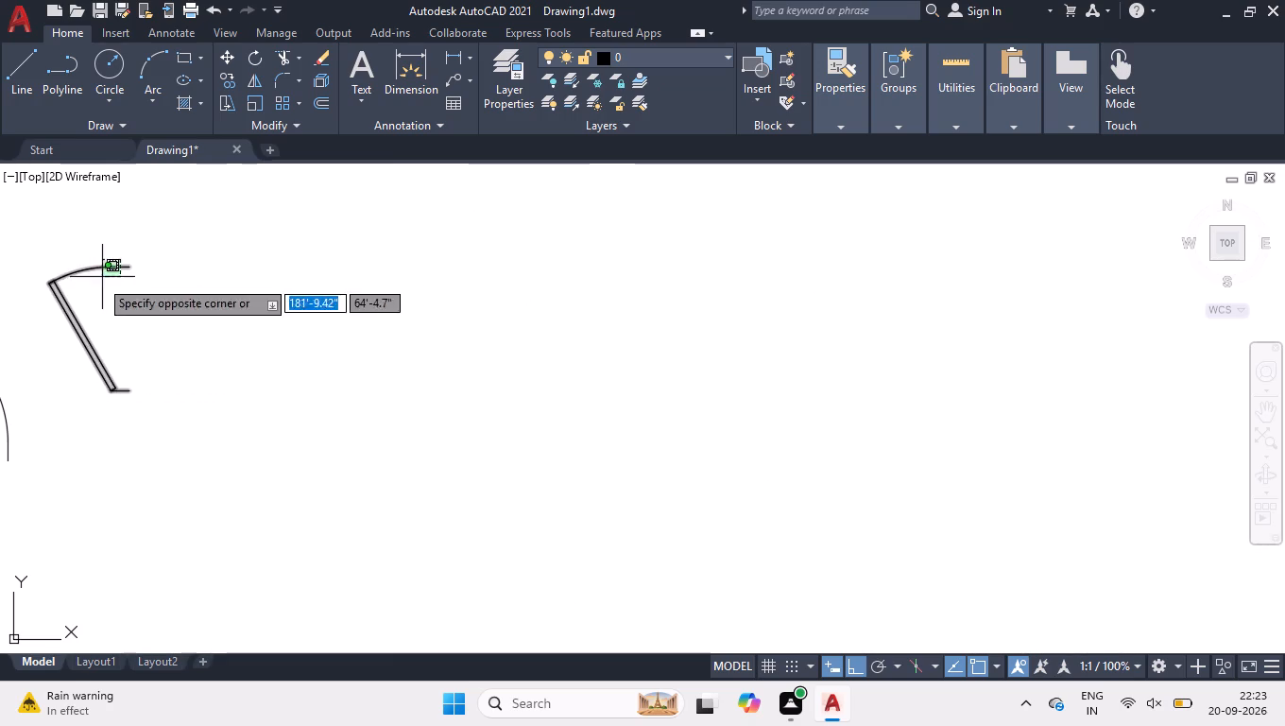
left_click(99, 279)
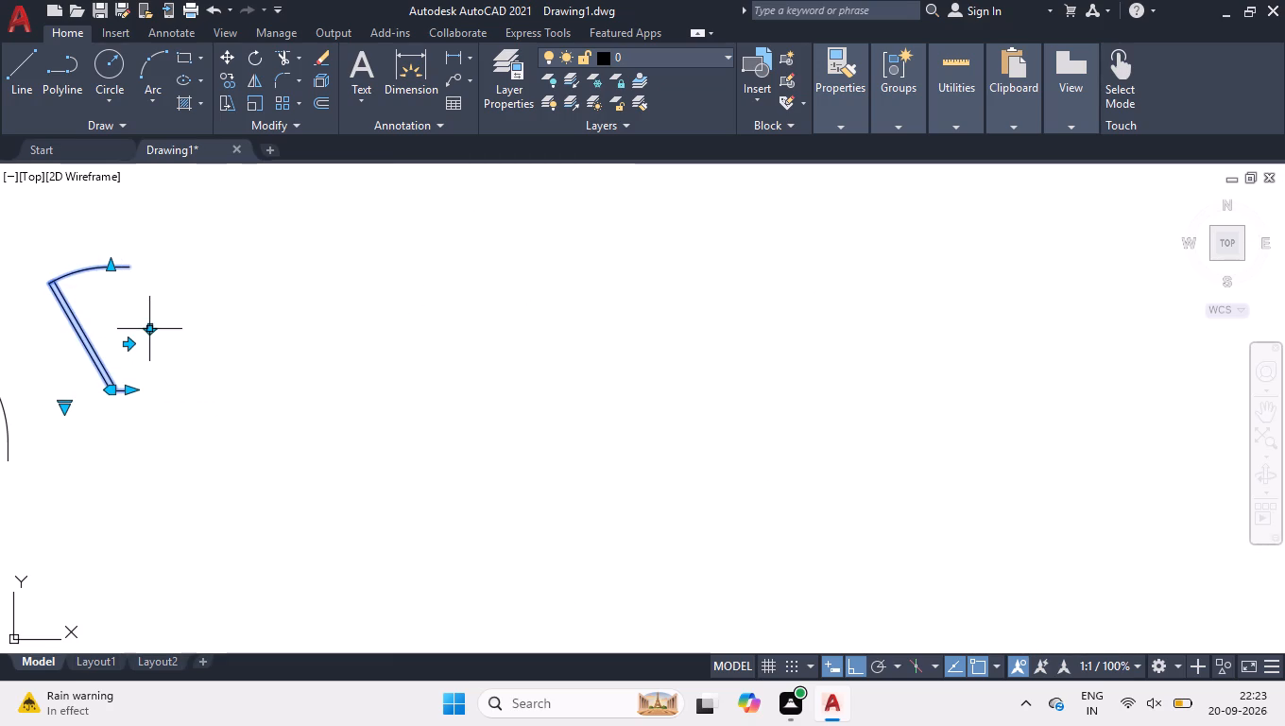
left_click(149, 328)
Move the flipped door by its hinge-side end onto the lower wall corner above the opening to the left-hand room over the stairs.
key("m")
key("Return")
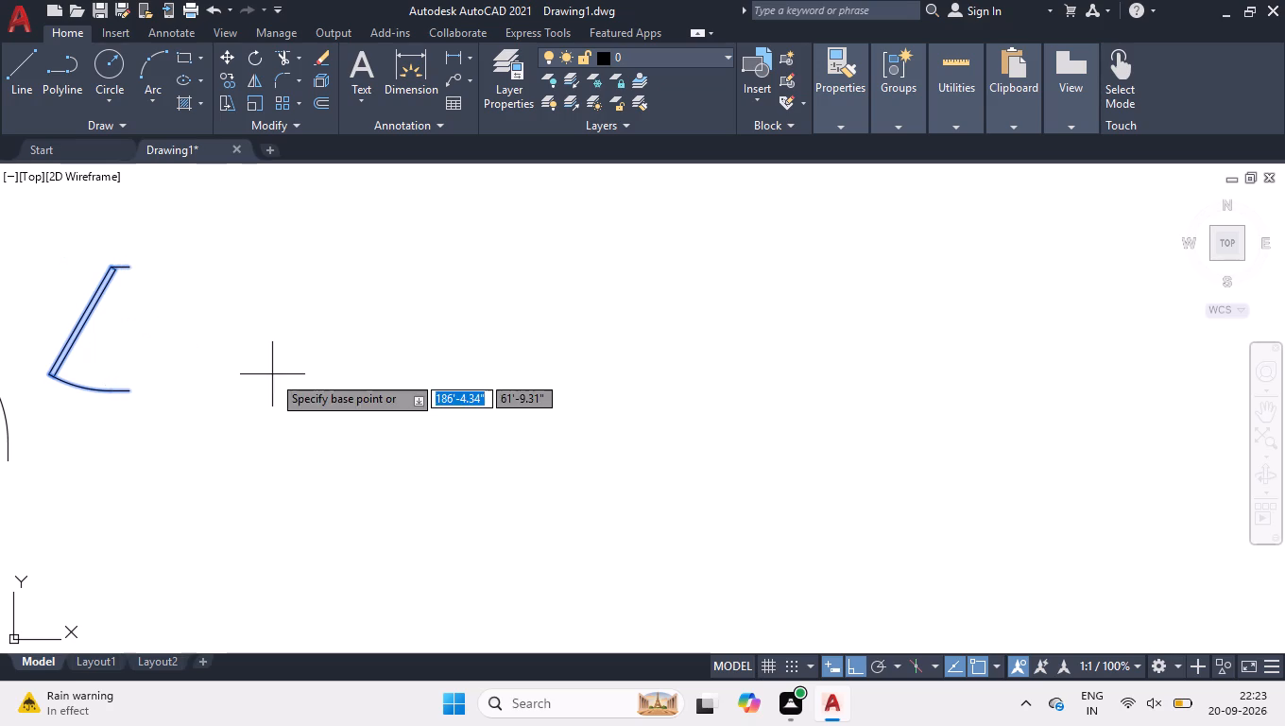
left_click(129, 264)
scroll(146, 282, "down", 2)
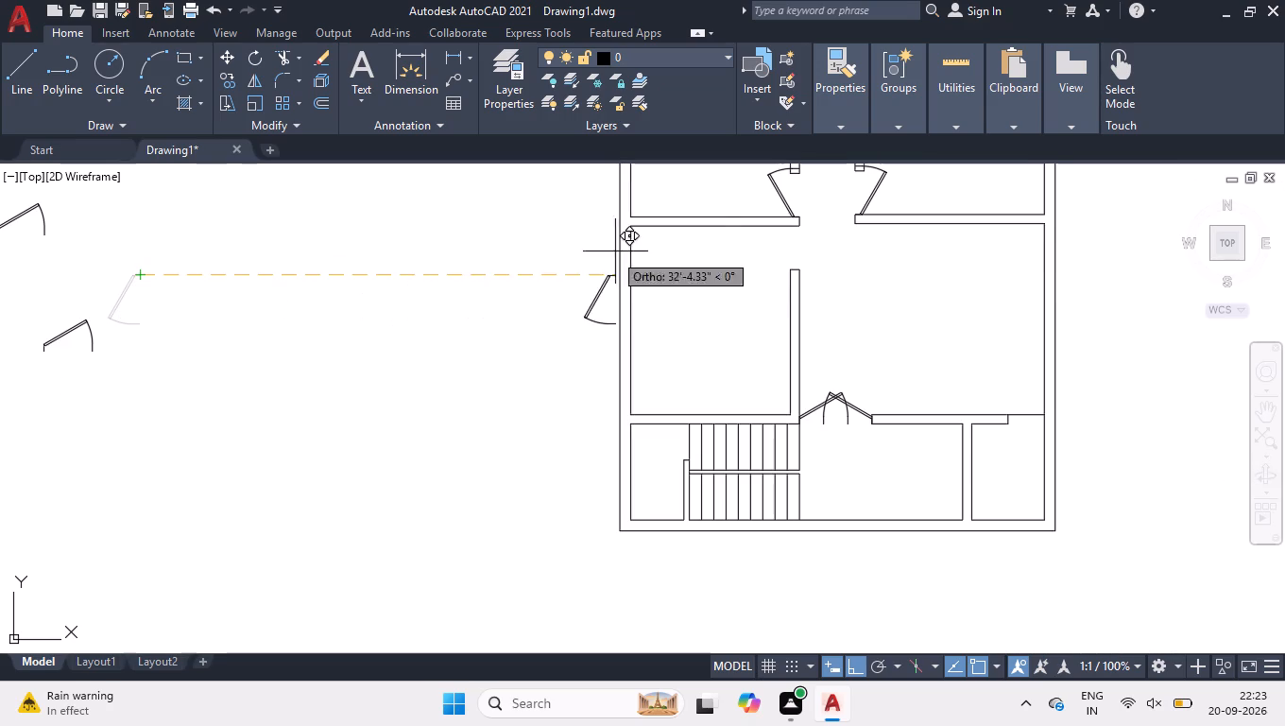
scroll(813, 224, "up", 3)
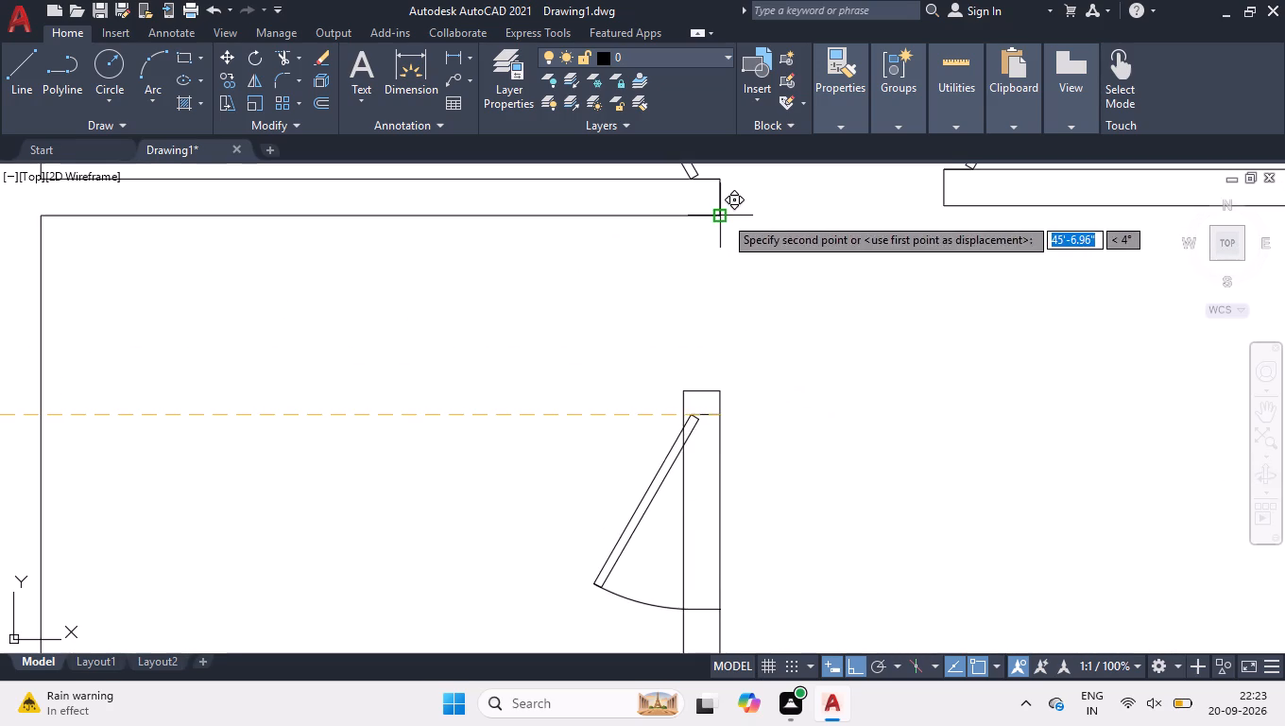
left_click(724, 216)
Flip the upper remaining spare door vertically and horizontally so it opens downward and hinges on the side facing the floor plan.
scroll(632, 260, "down", 2)
scroll(557, 355, "down", 2)
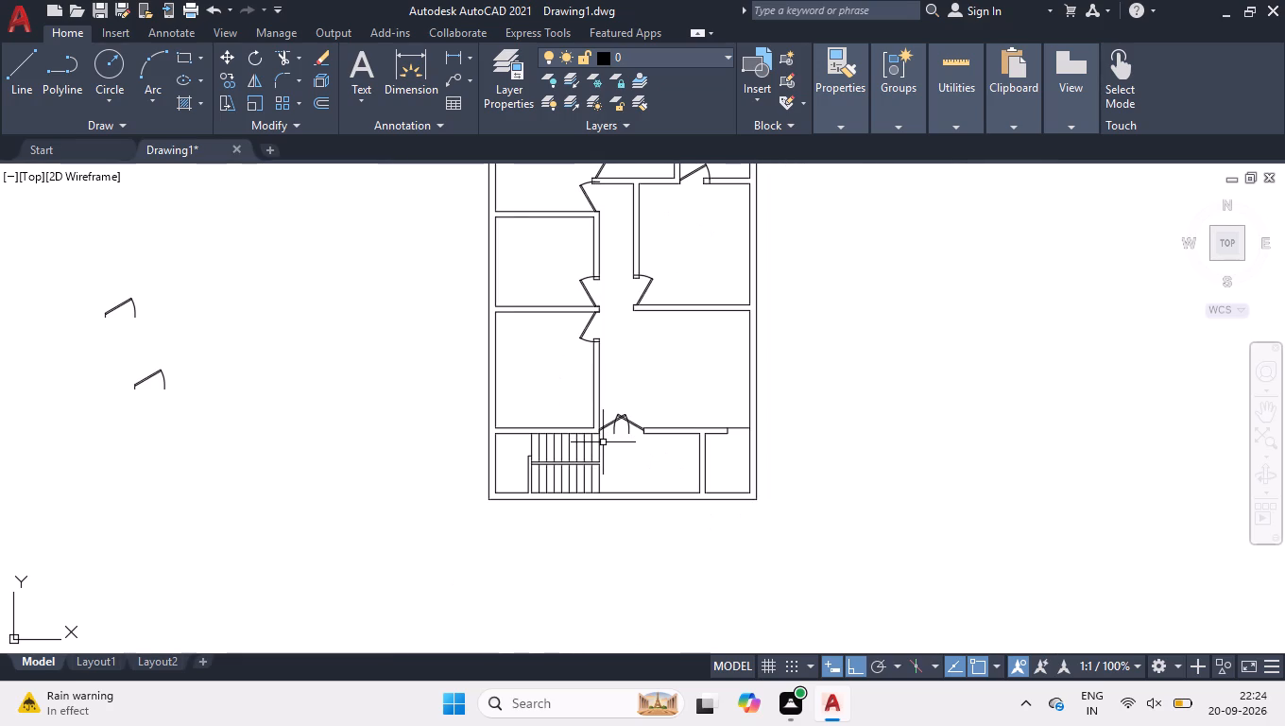
scroll(625, 482, "down", 1)
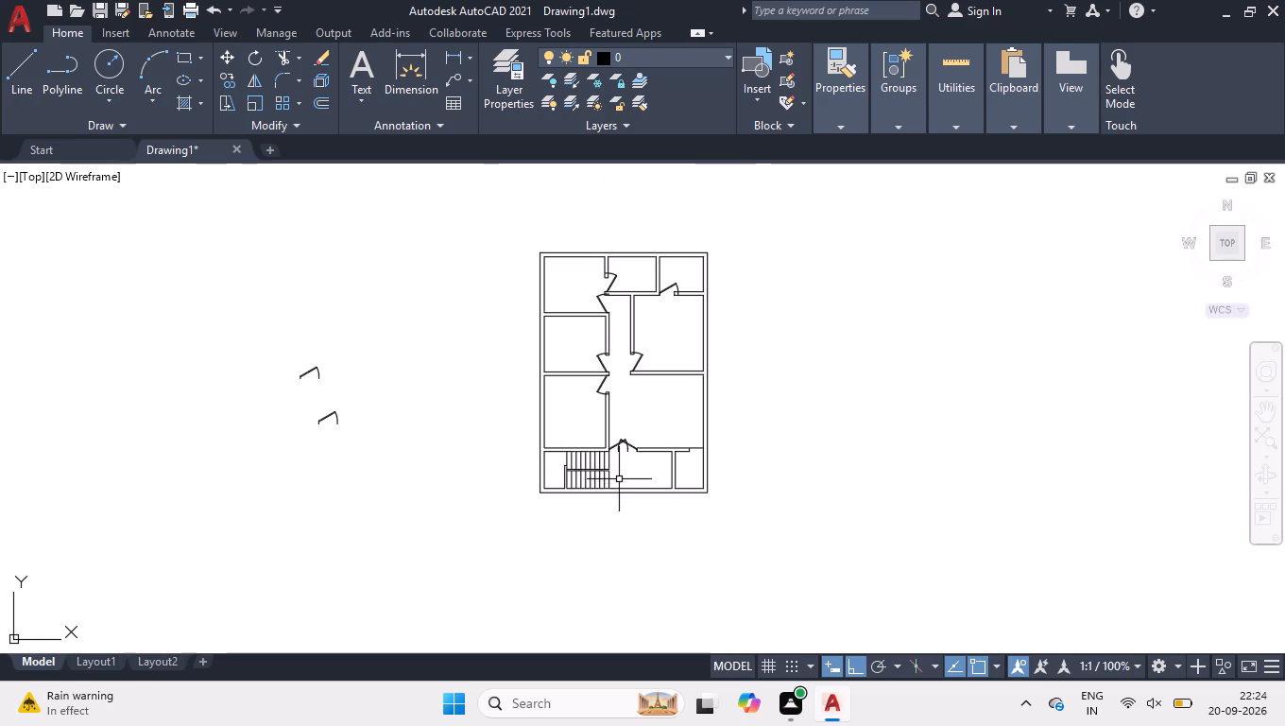
scroll(299, 399, "up", 1)
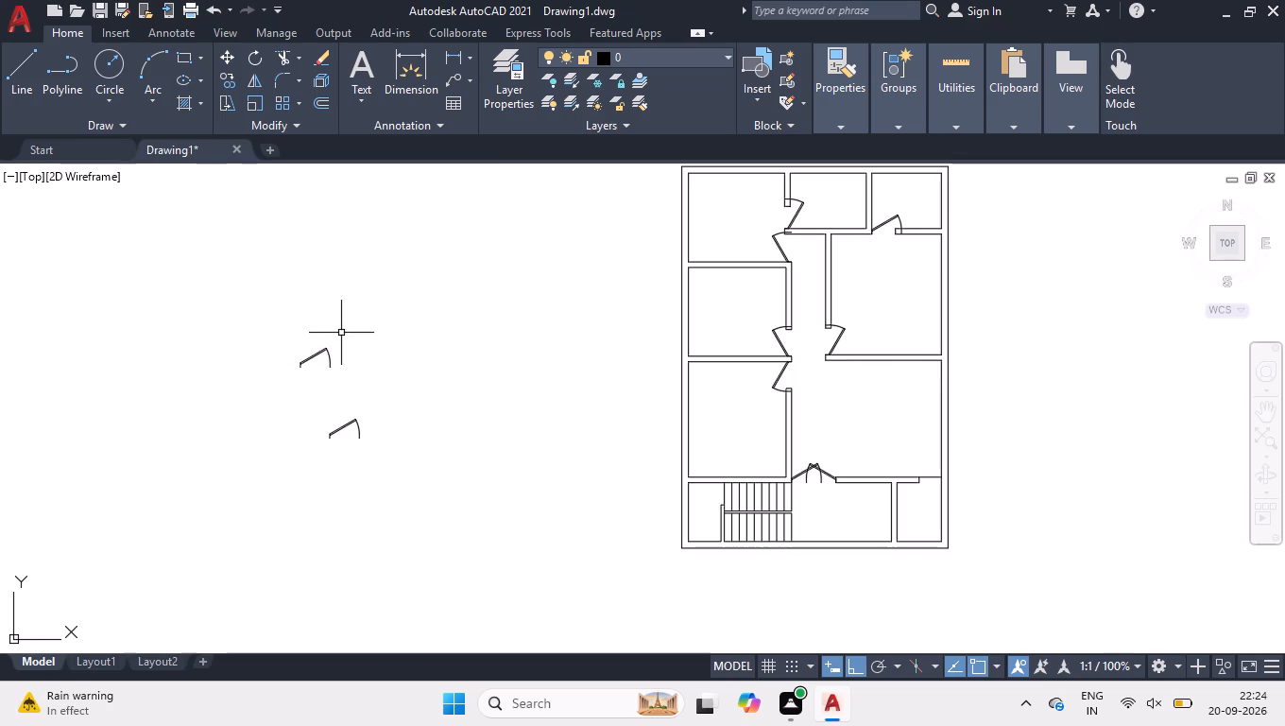
left_click(341, 333)
left_click(295, 374)
scroll(296, 378, "up", 3)
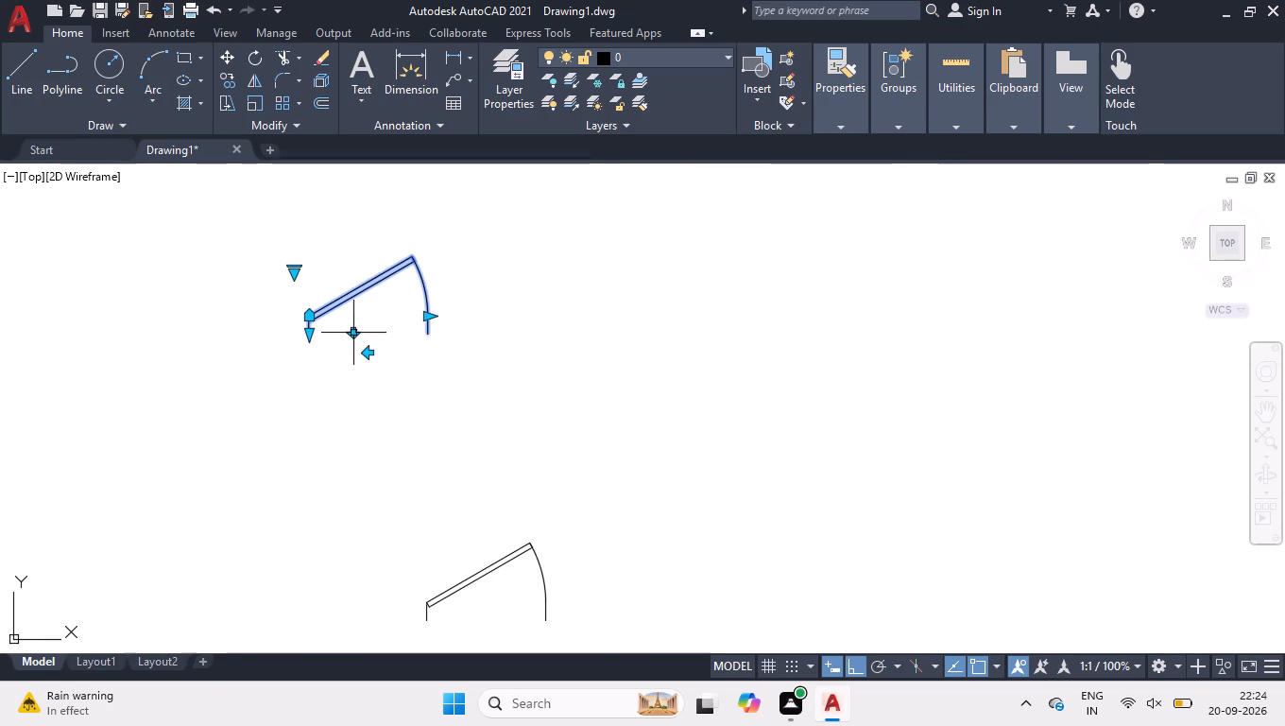
left_click(352, 332)
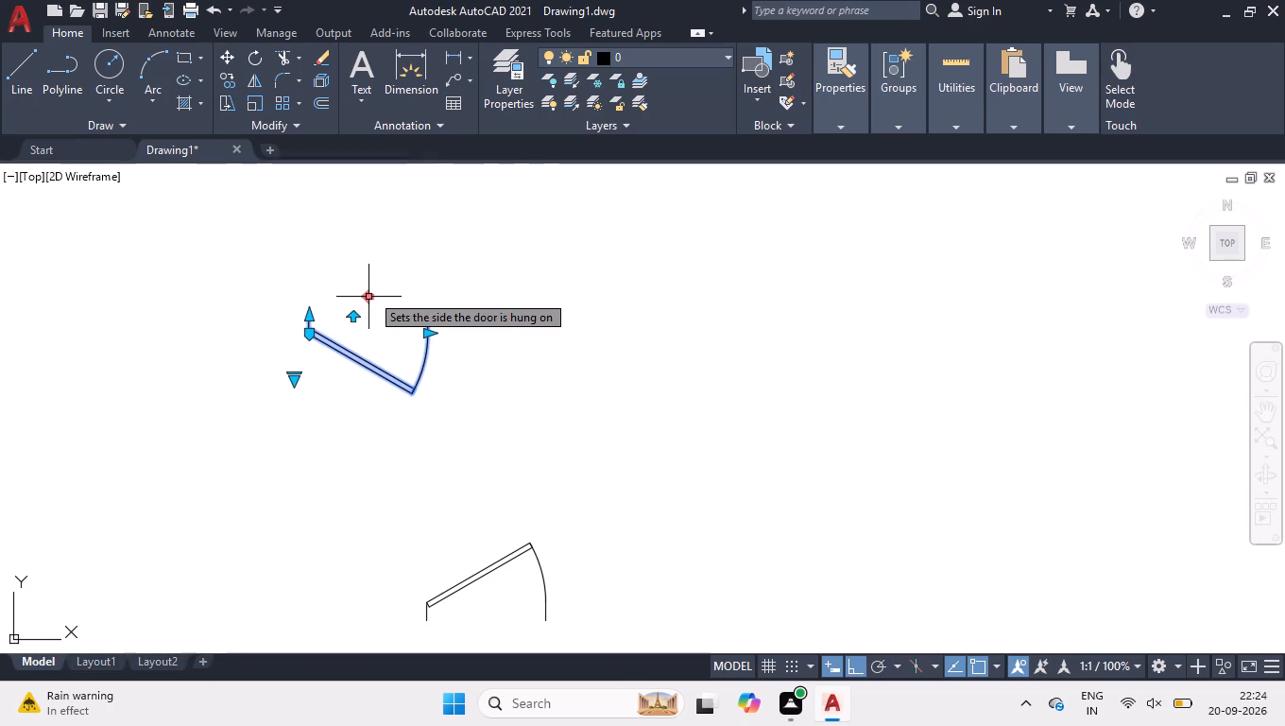
left_click(370, 293)
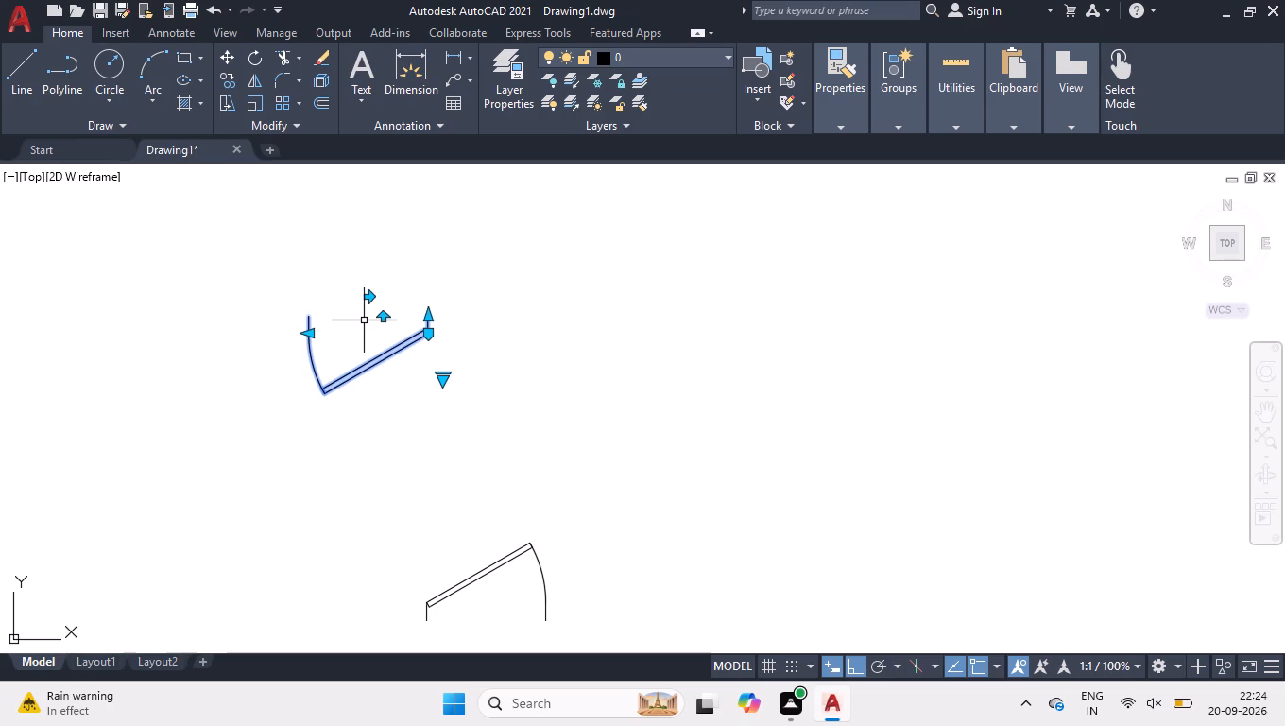
Move the flipped door by its hinge-side end onto the right outer wall's inner face at the opening above the small bottom-right room.
key("m")
key("Return")
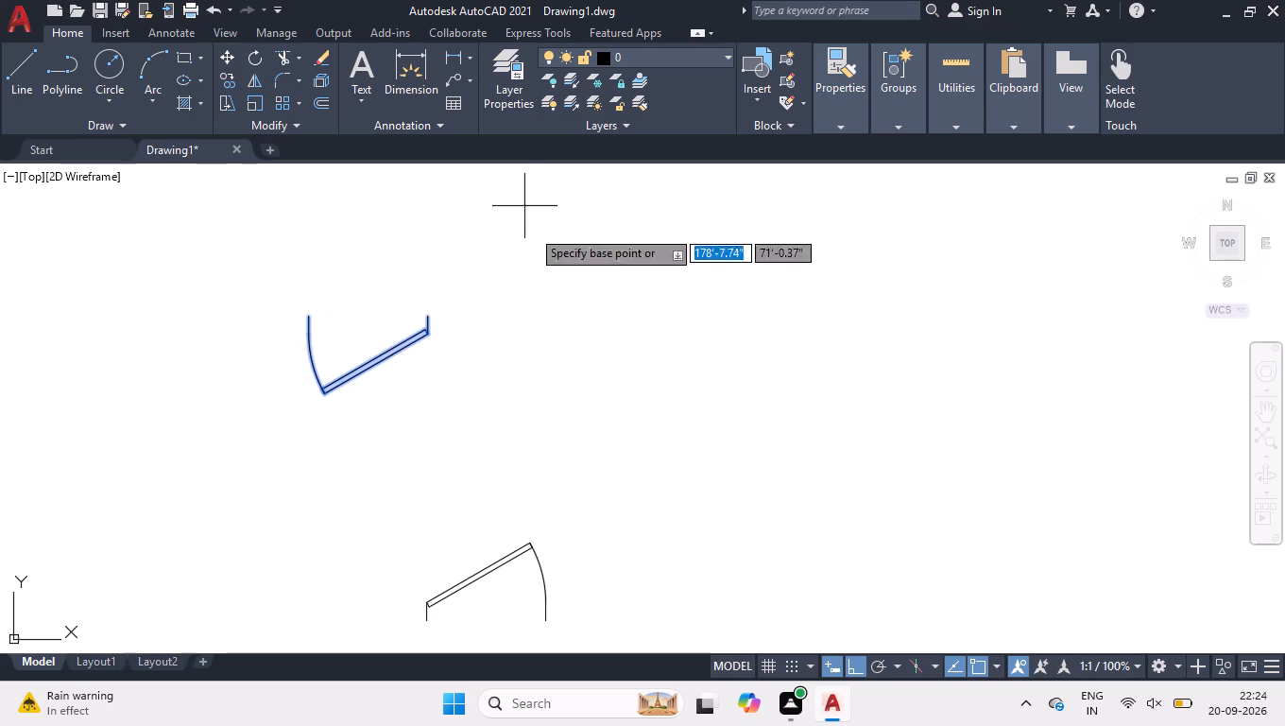
left_click(422, 314)
scroll(422, 311, "down", 1)
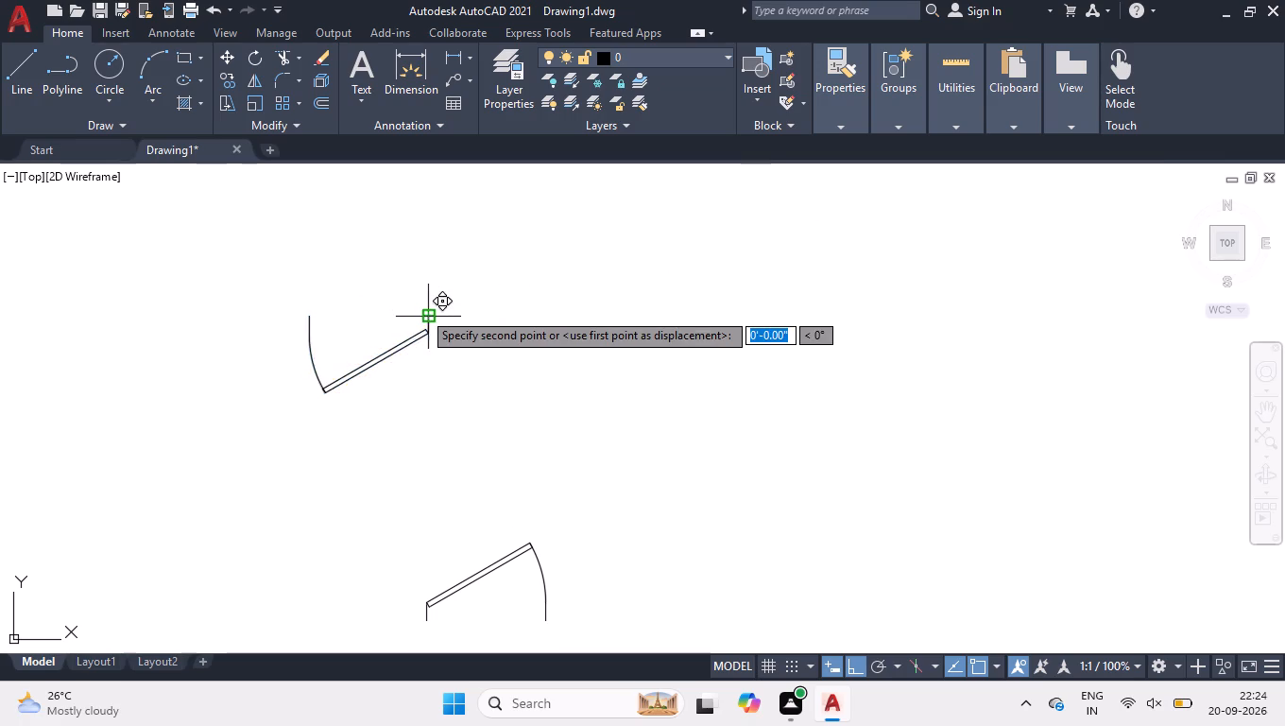
scroll(422, 311, "down", 3)
scroll(776, 375, "up", 2)
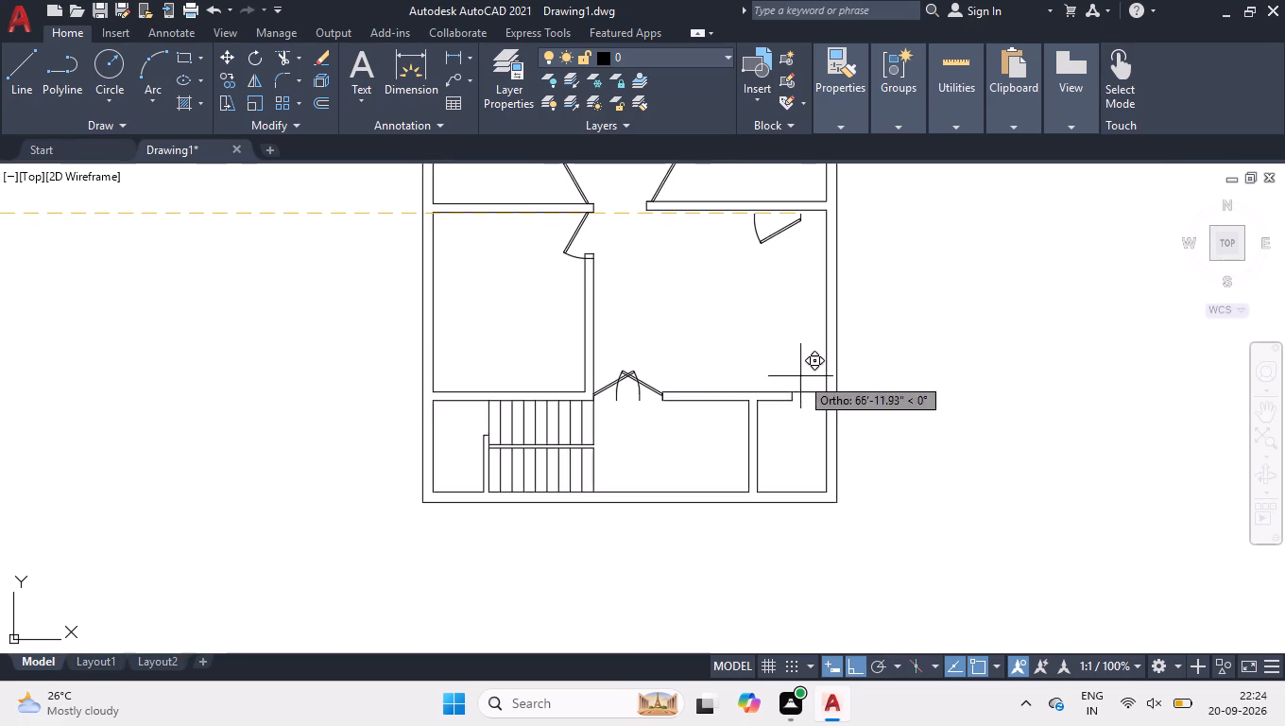
scroll(821, 396, "up", 2)
left_click(826, 389)
Rotate the remaining spare door to 270° about its hinge-side end.
scroll(743, 373, "down", 3)
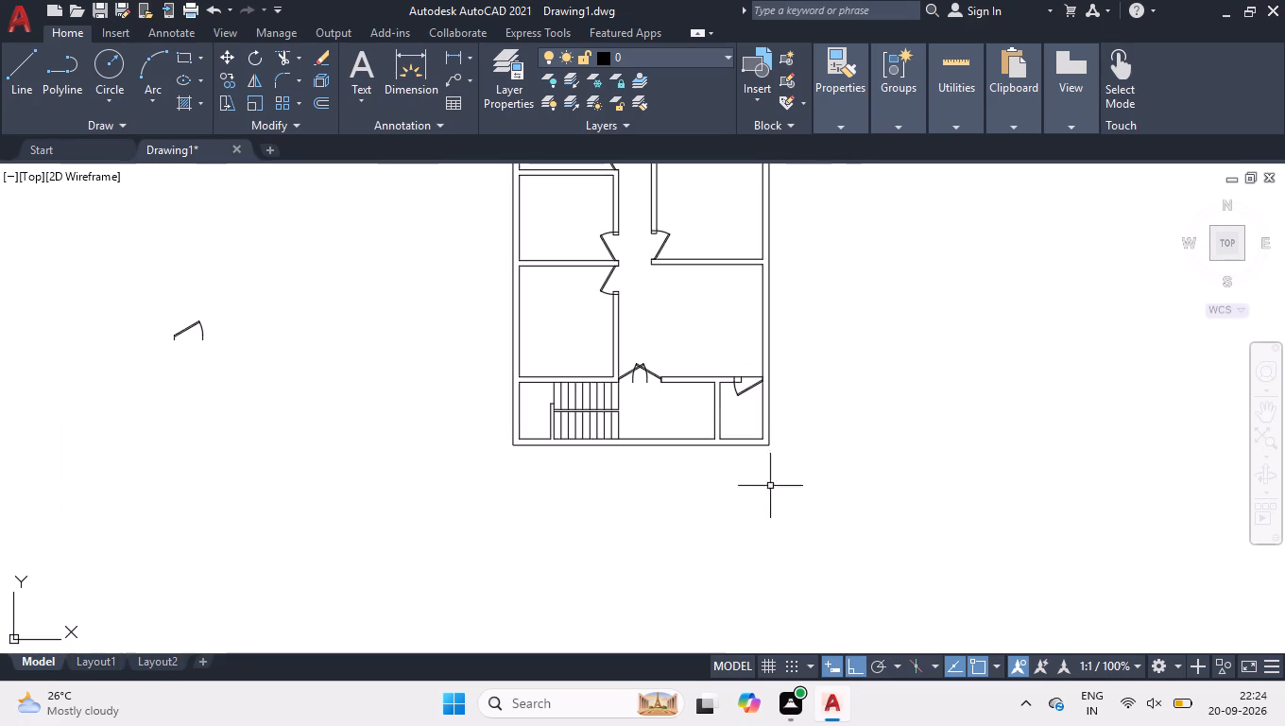
left_click(283, 316)
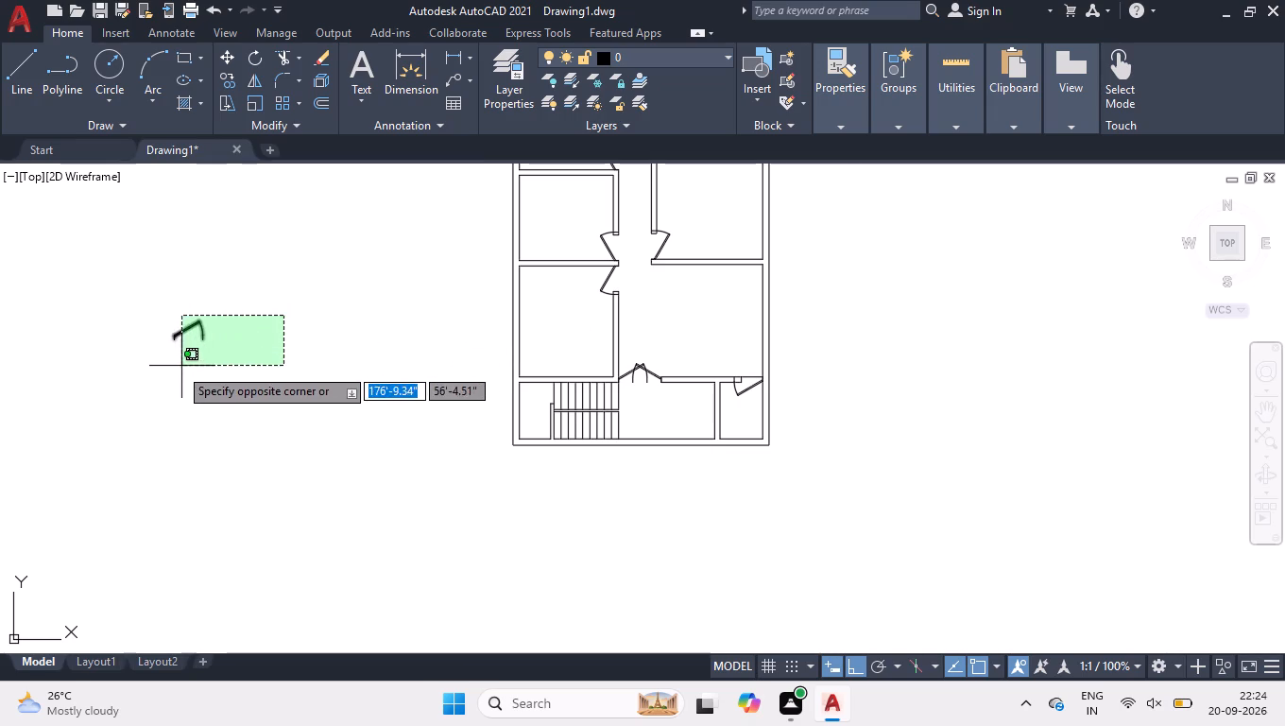
left_click(152, 357)
type("RO")
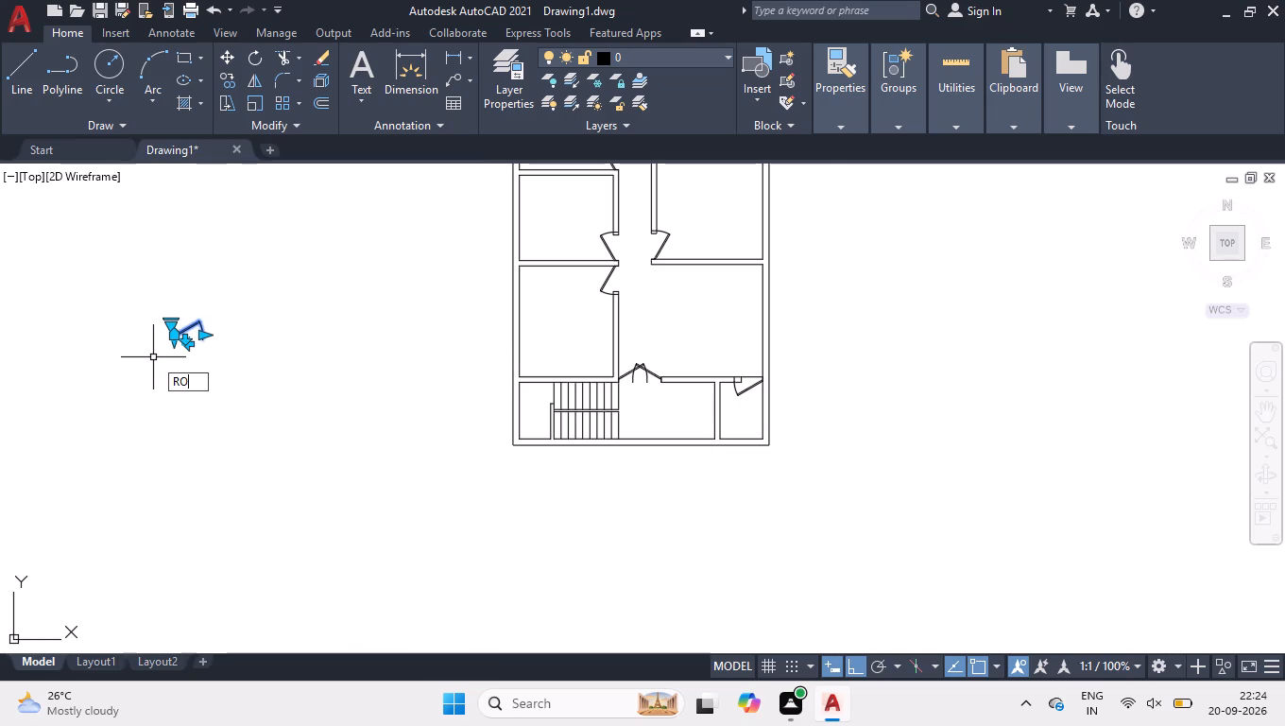
key("Return")
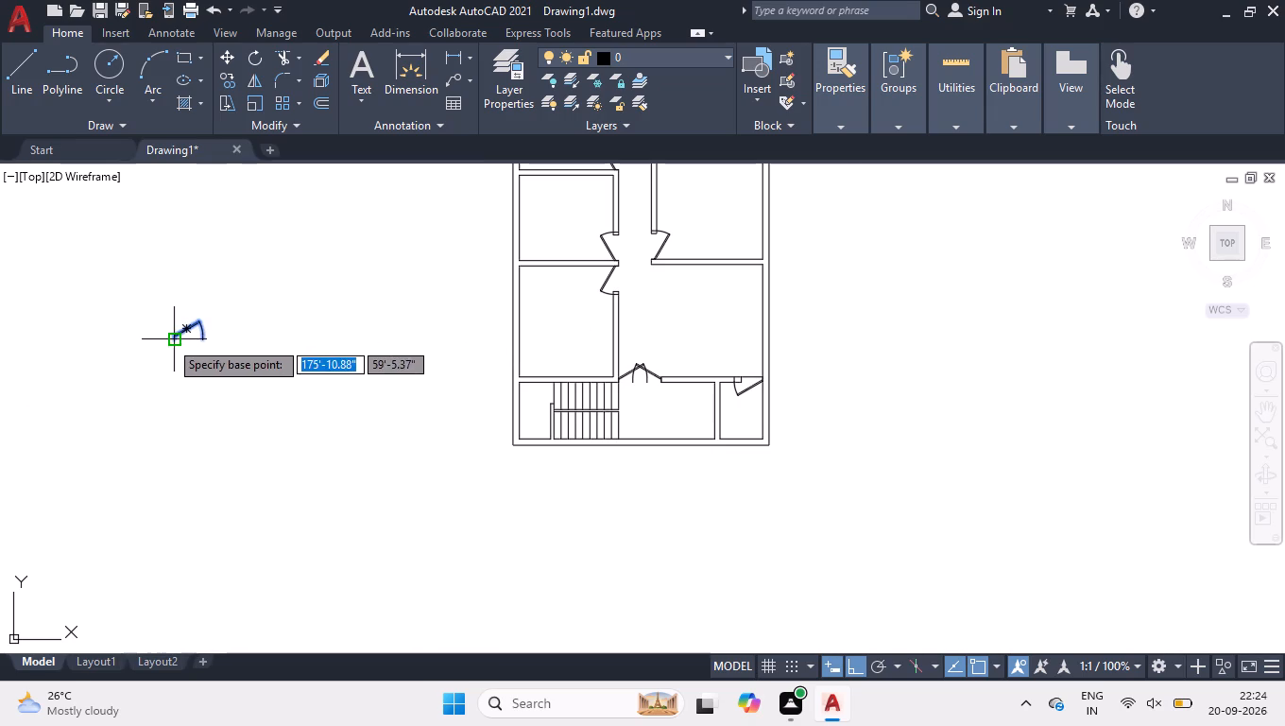
left_click(172, 340)
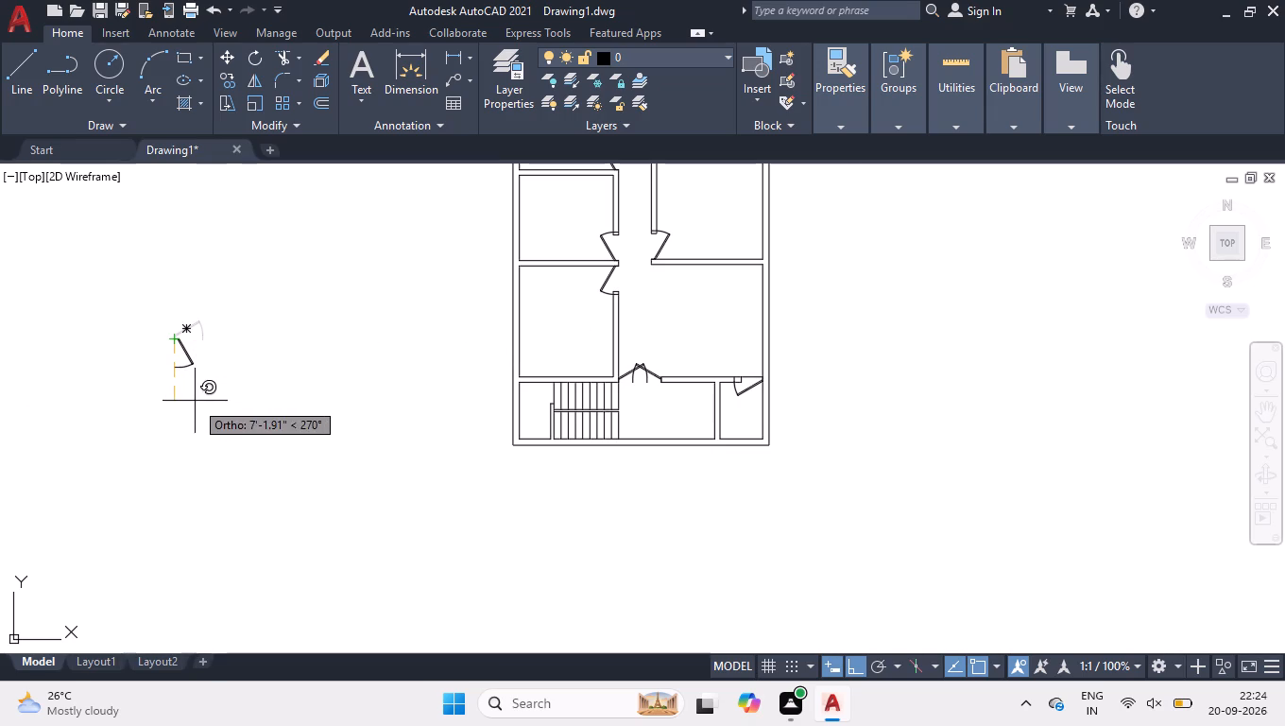
left_click(195, 401)
Flip the rotated spare door horizontally so its leaf opens away from the floor plan.
left_click(194, 372)
left_click(173, 363)
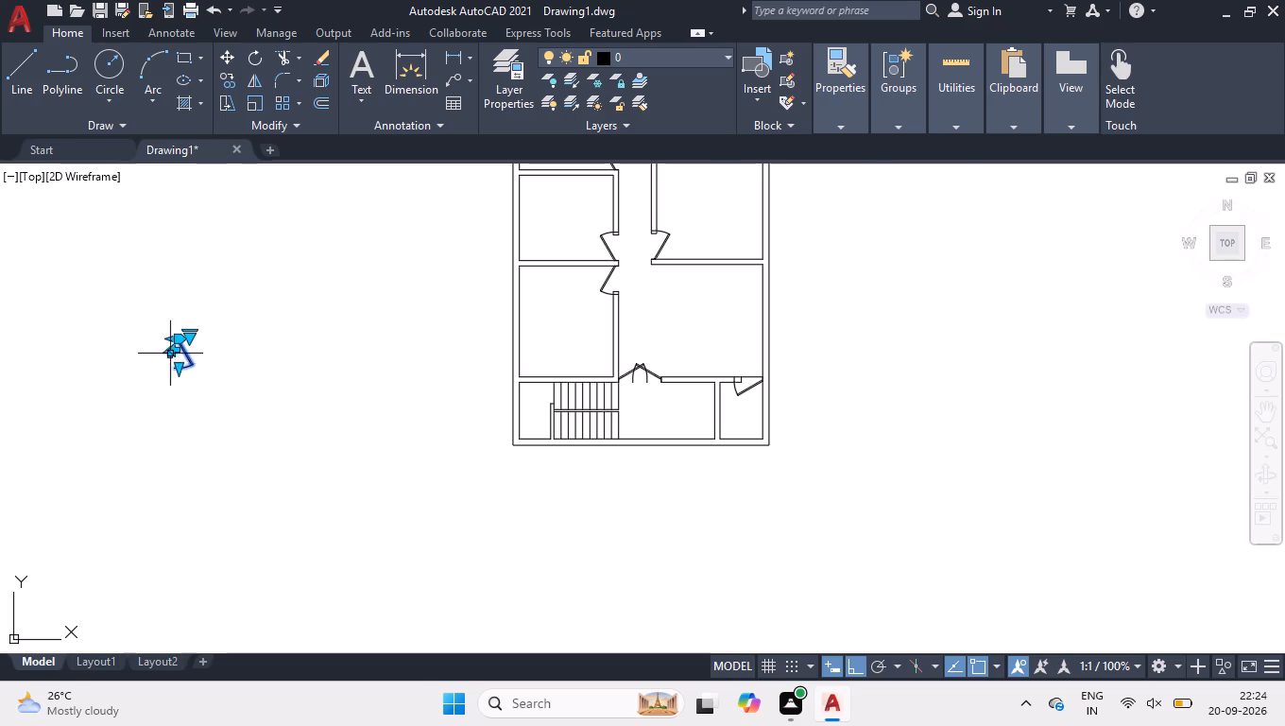
scroll(170, 348, "up", 2)
left_click(180, 352)
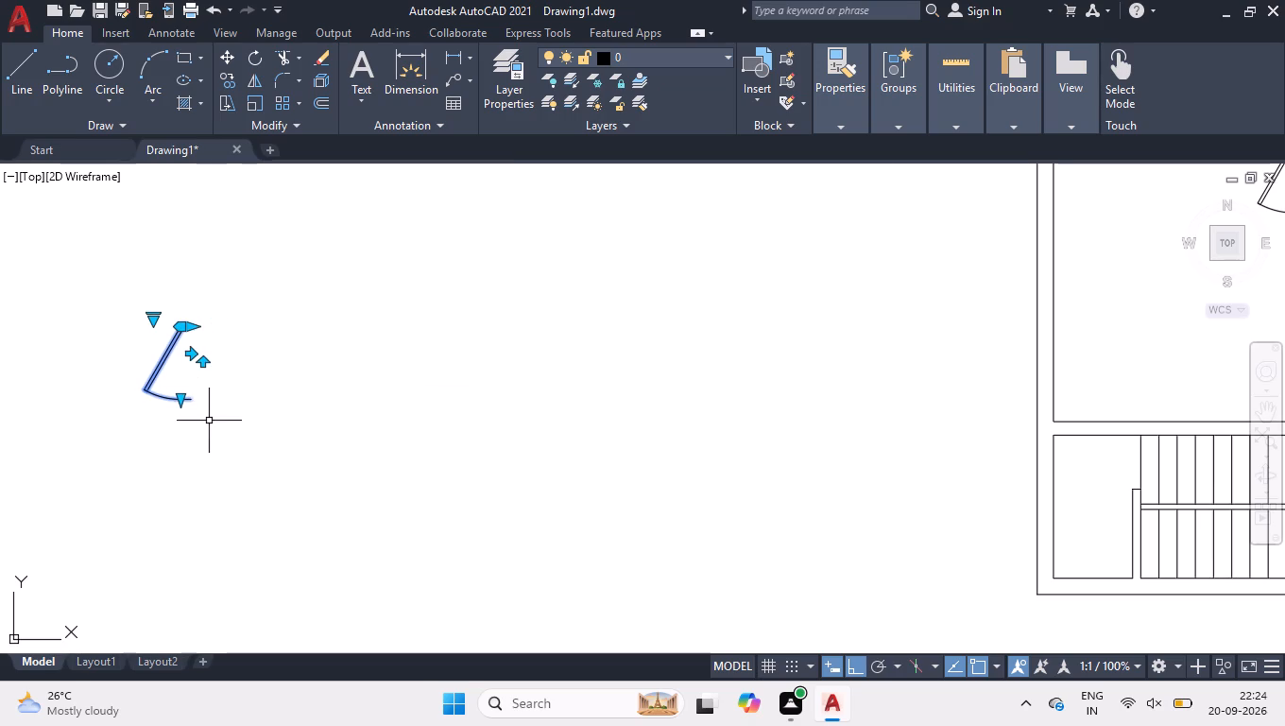
Move the flipped door by its hinge-side end onto the corner where the stairs' outer edge meets the wall above, beside the small bottom-left room.
key("m")
key("Return")
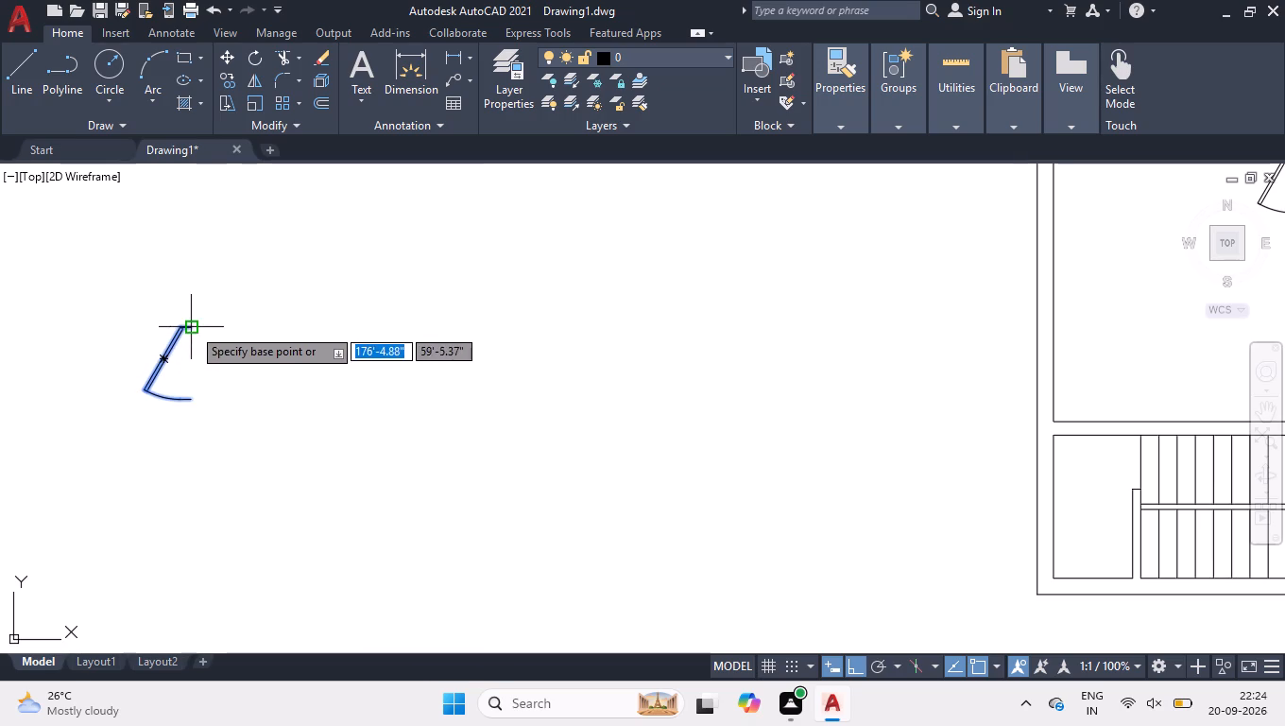
left_click(190, 326)
scroll(194, 338, "down", 2)
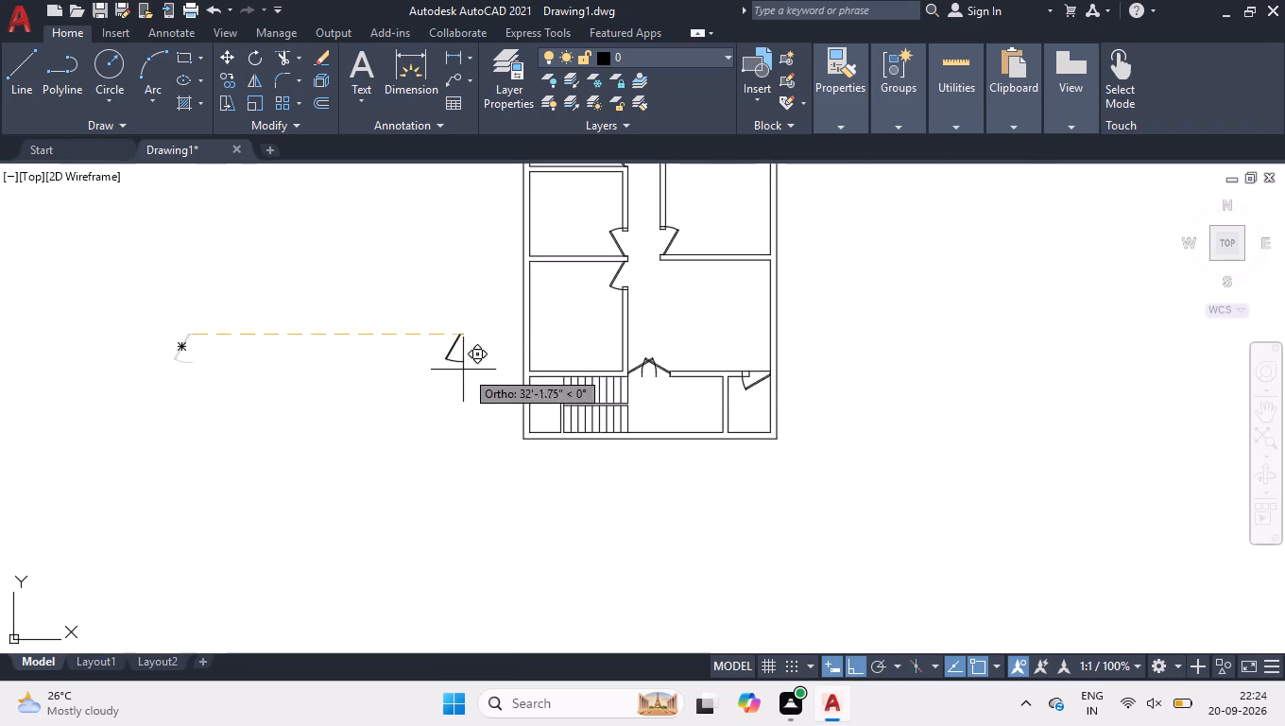
scroll(543, 396, "up", 3)
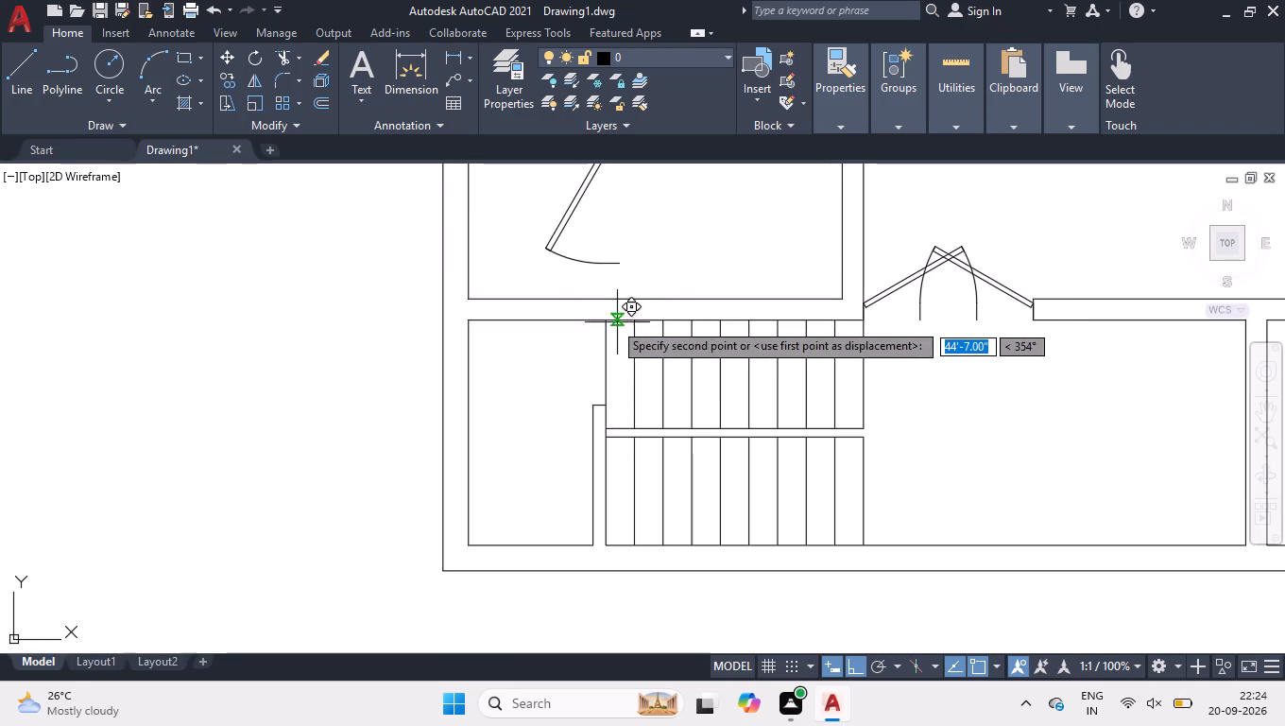
left_click(602, 321)
Shorten the door beside the stairs so its width ends at the top of the short wall below it.
scroll(574, 375, "down", 2)
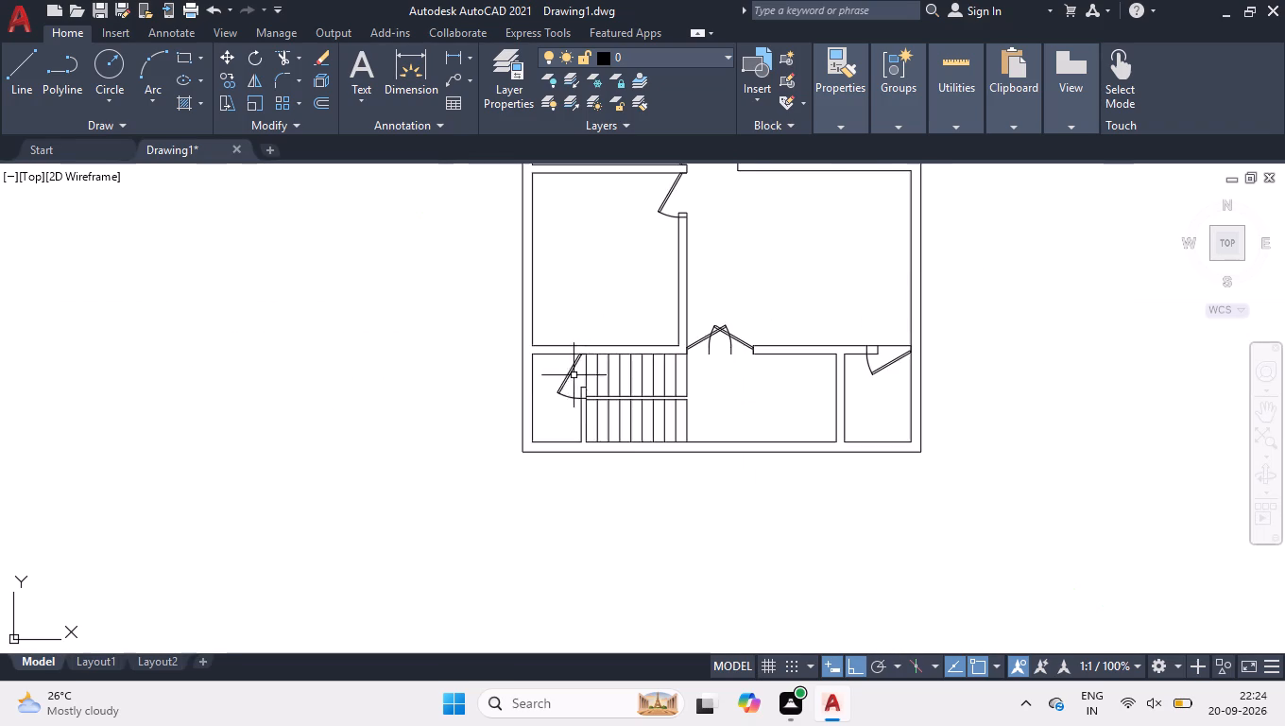
scroll(564, 389, "up", 6)
left_click_drag(579, 466, 578, 453)
left_click(481, 389)
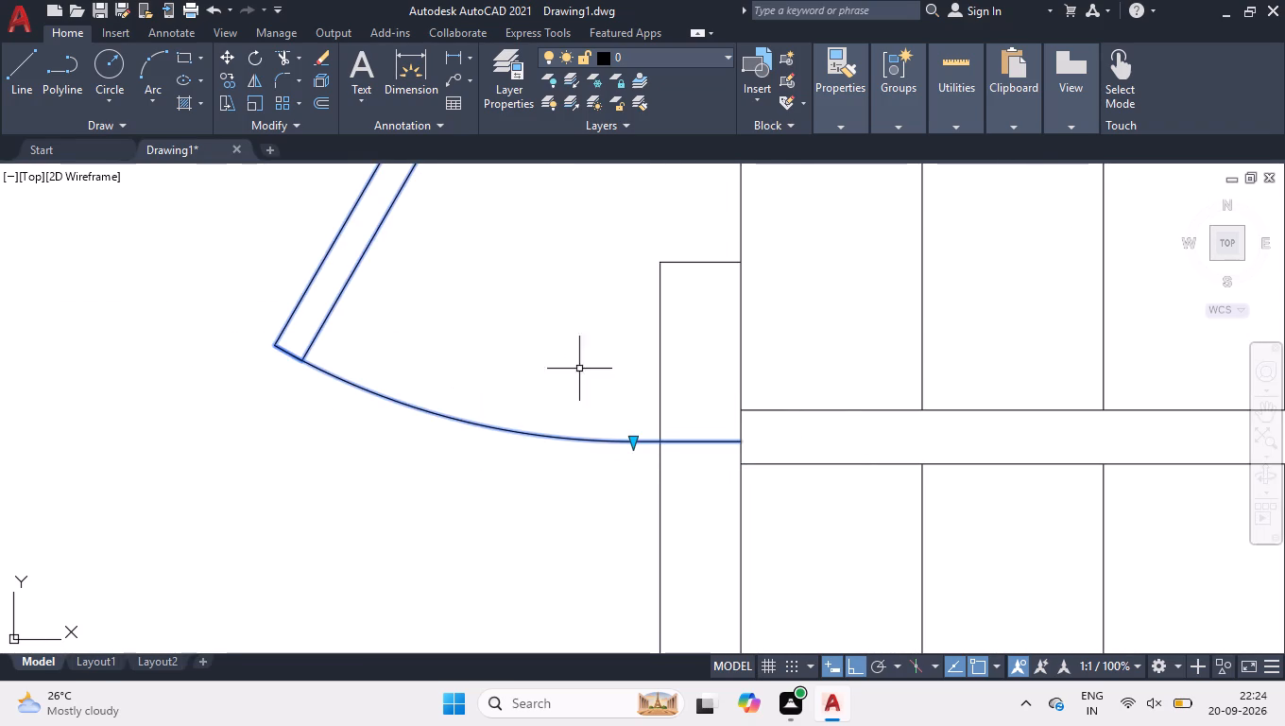
left_click(635, 440)
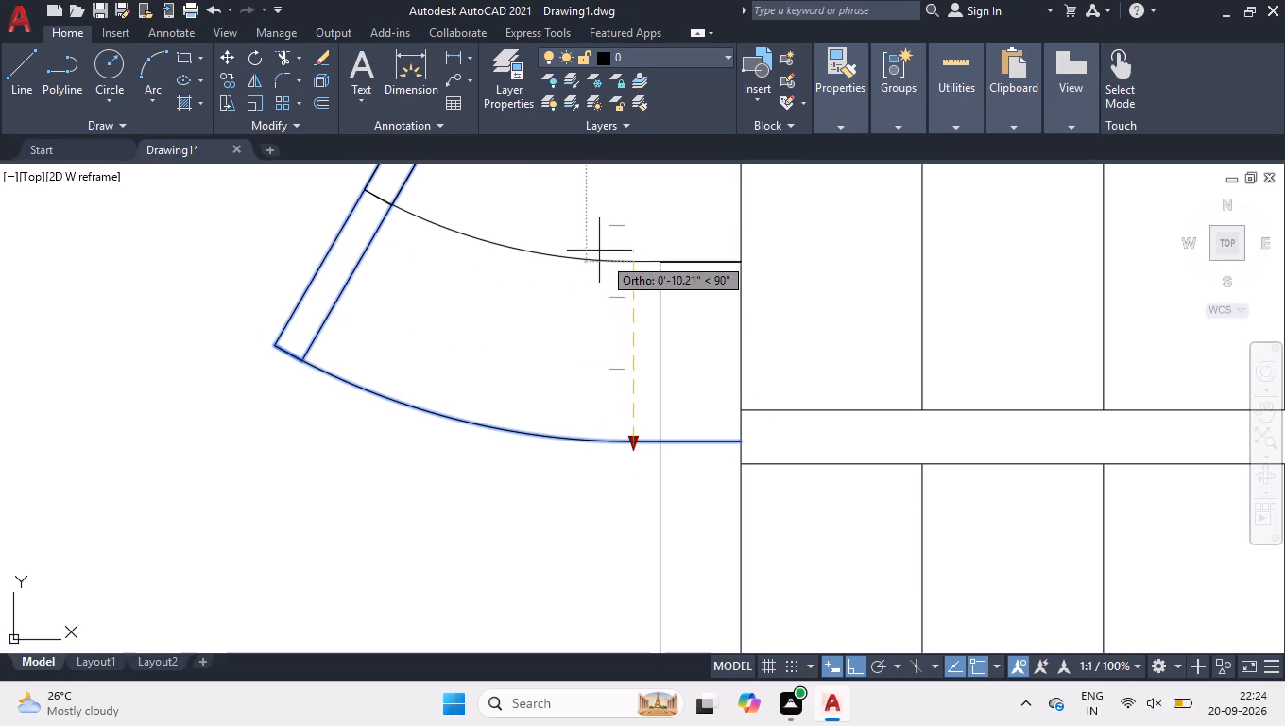
left_click(598, 250)
Shorten the small bottom-right room's door to 2'-6" so it ends at the wall stub opposite its hinge.
scroll(405, 415, "down", 3)
scroll(756, 450, "down", 3)
scroll(1005, 421, "up", 3)
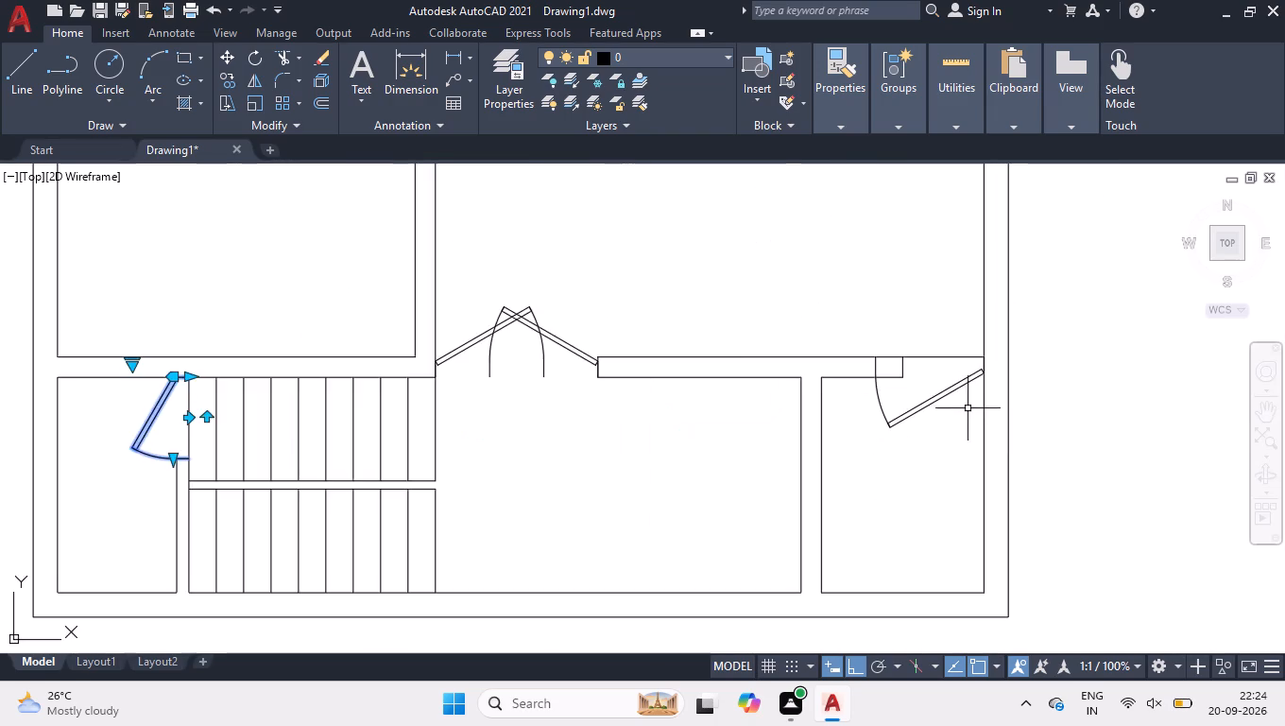
scroll(957, 409, "up", 3)
scroll(745, 406, "down", 2)
left_click(656, 391)
left_click(580, 431)
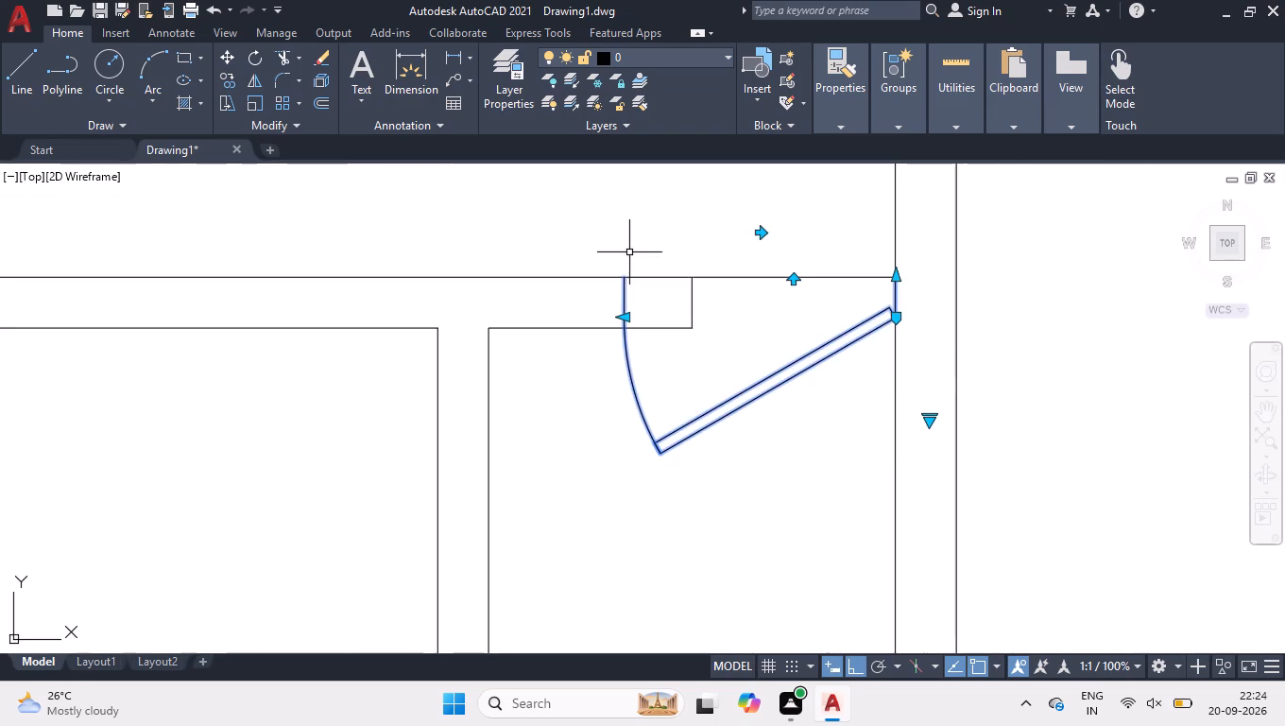
scroll(629, 251, "up", 1)
scroll(680, 340, "up", 1)
left_click(577, 372)
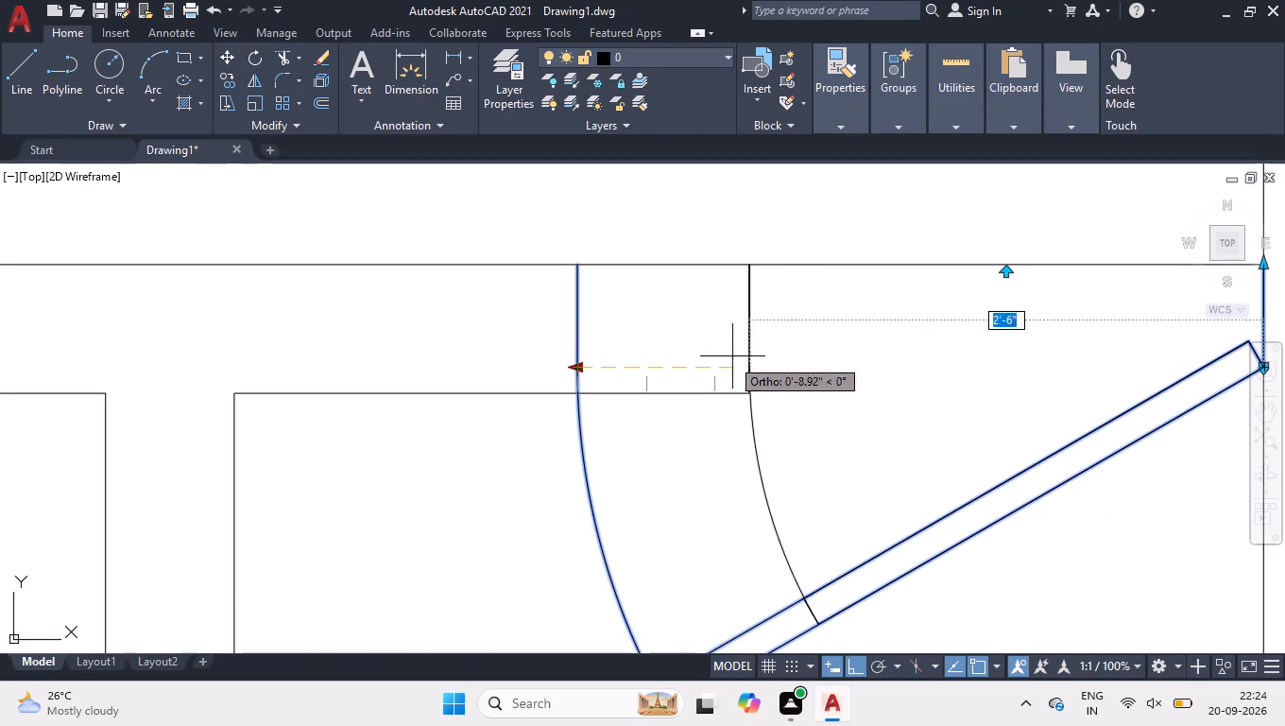
left_click(754, 359)
Shorten both leaves of the double door beside the stairs to 2'-6" each so they meet mid-opening.
scroll(643, 369, "down", 3)
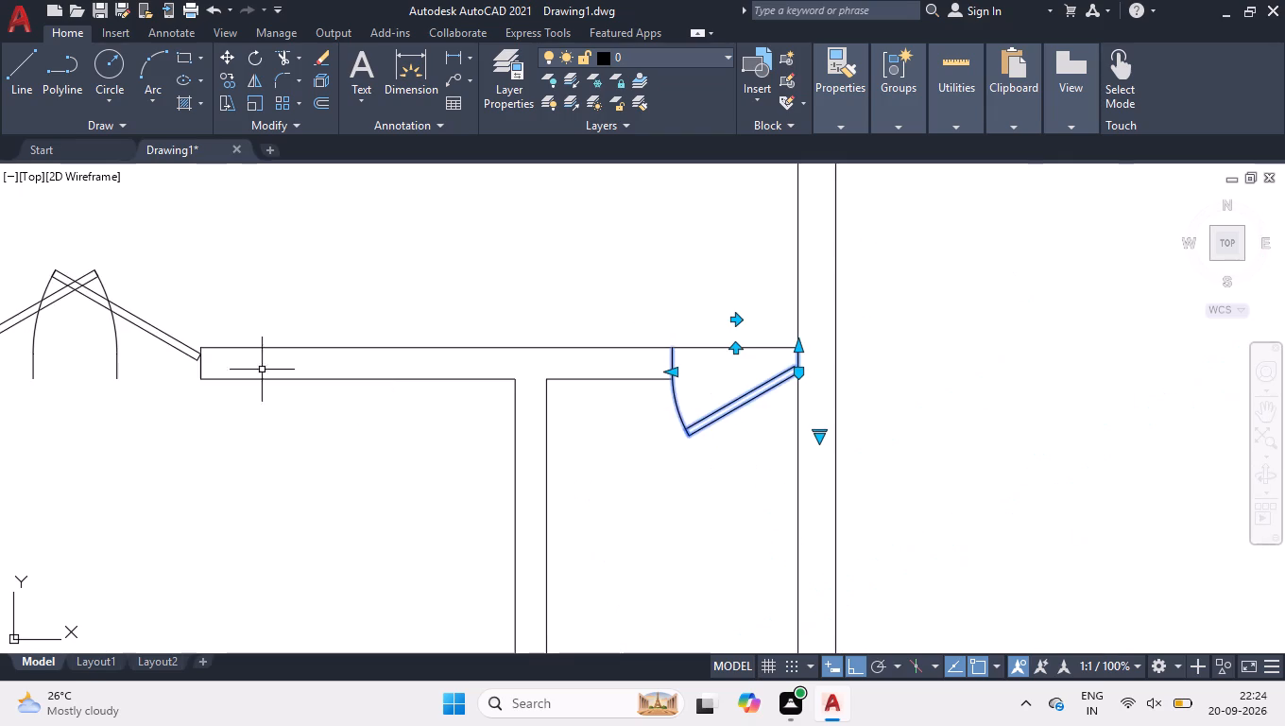
scroll(451, 360, "down", 2)
scroll(266, 348, "up", 3)
scroll(378, 358, "up", 1)
left_click(410, 489)
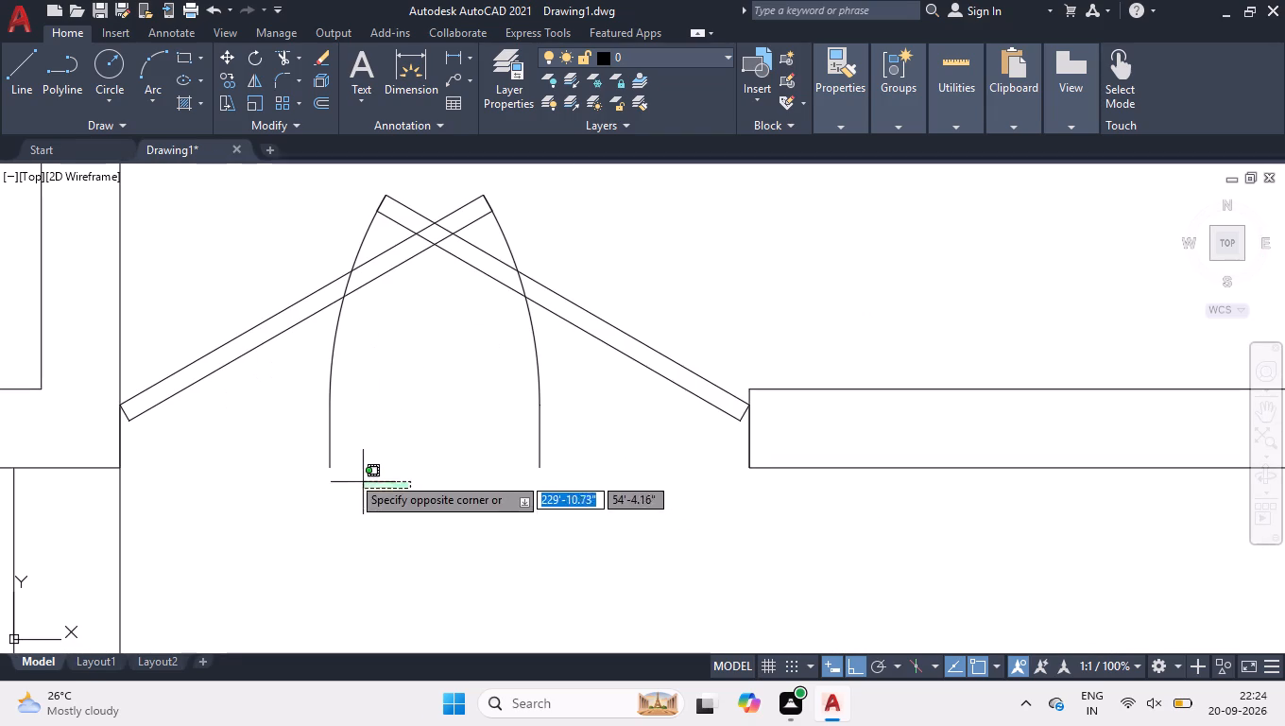
left_click(316, 449)
left_click(328, 406)
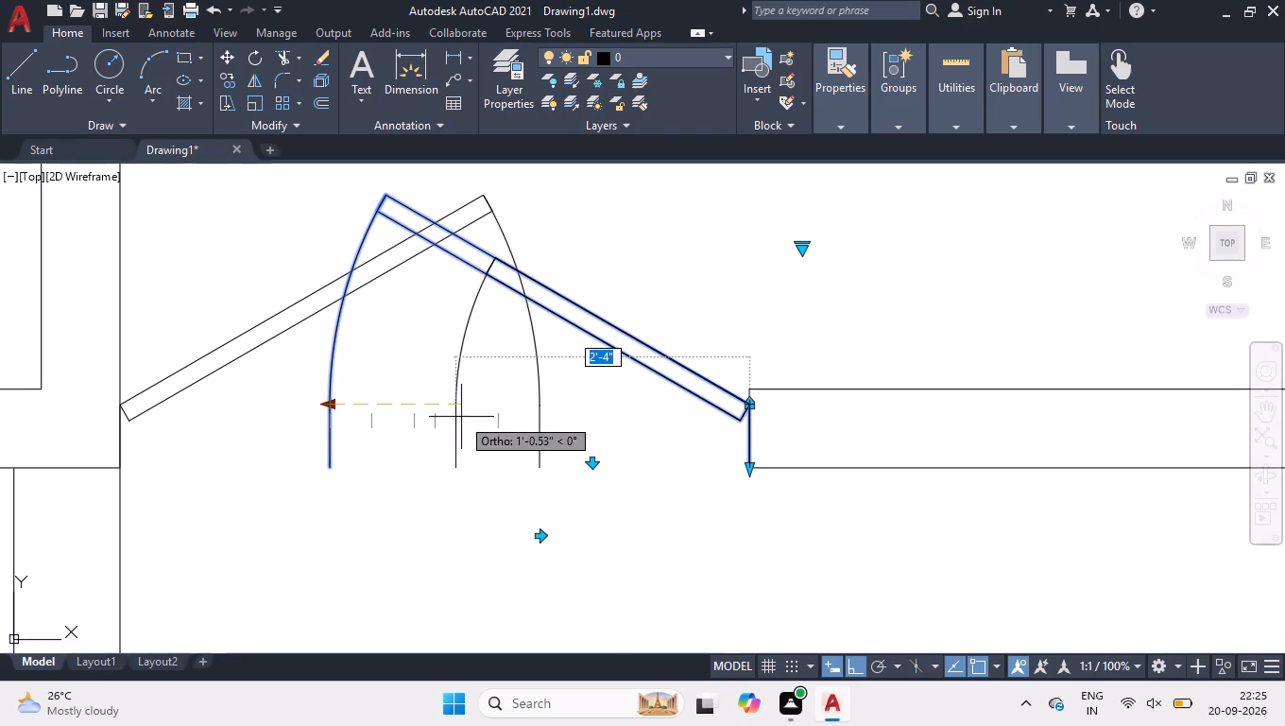
left_click(435, 414)
left_click(548, 413)
left_click(511, 425)
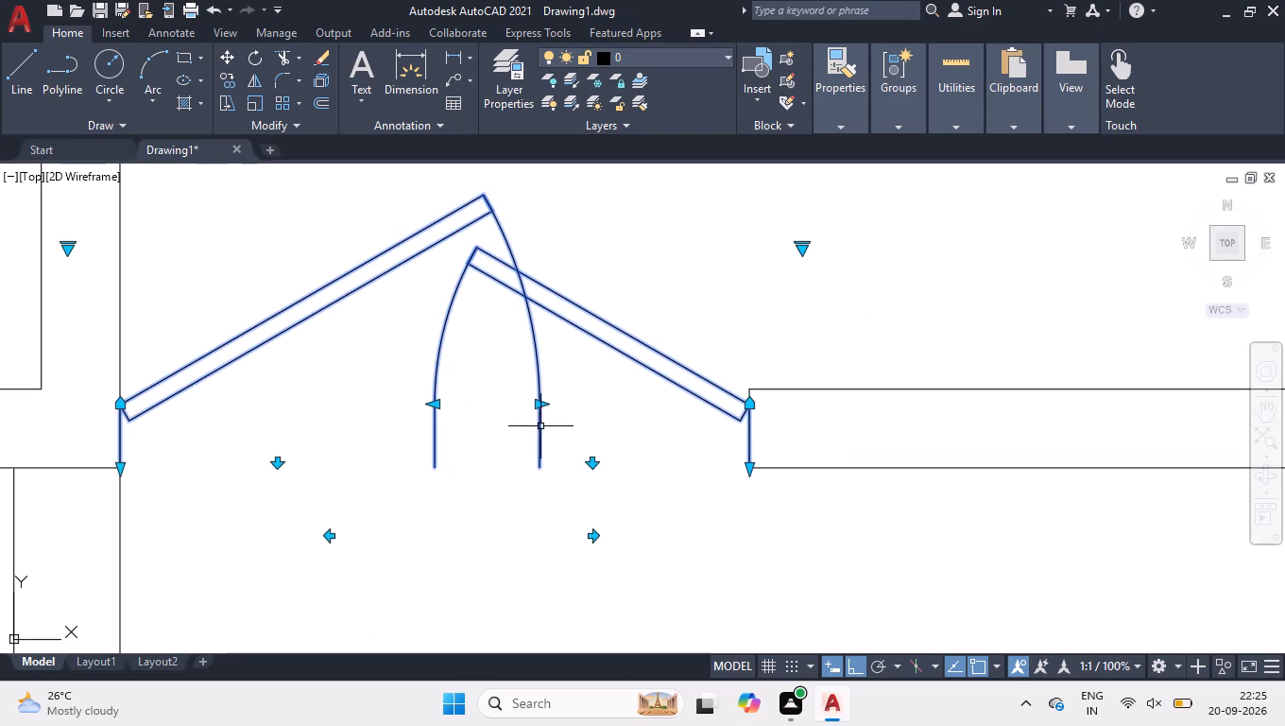
left_click(540, 405)
left_click(435, 402)
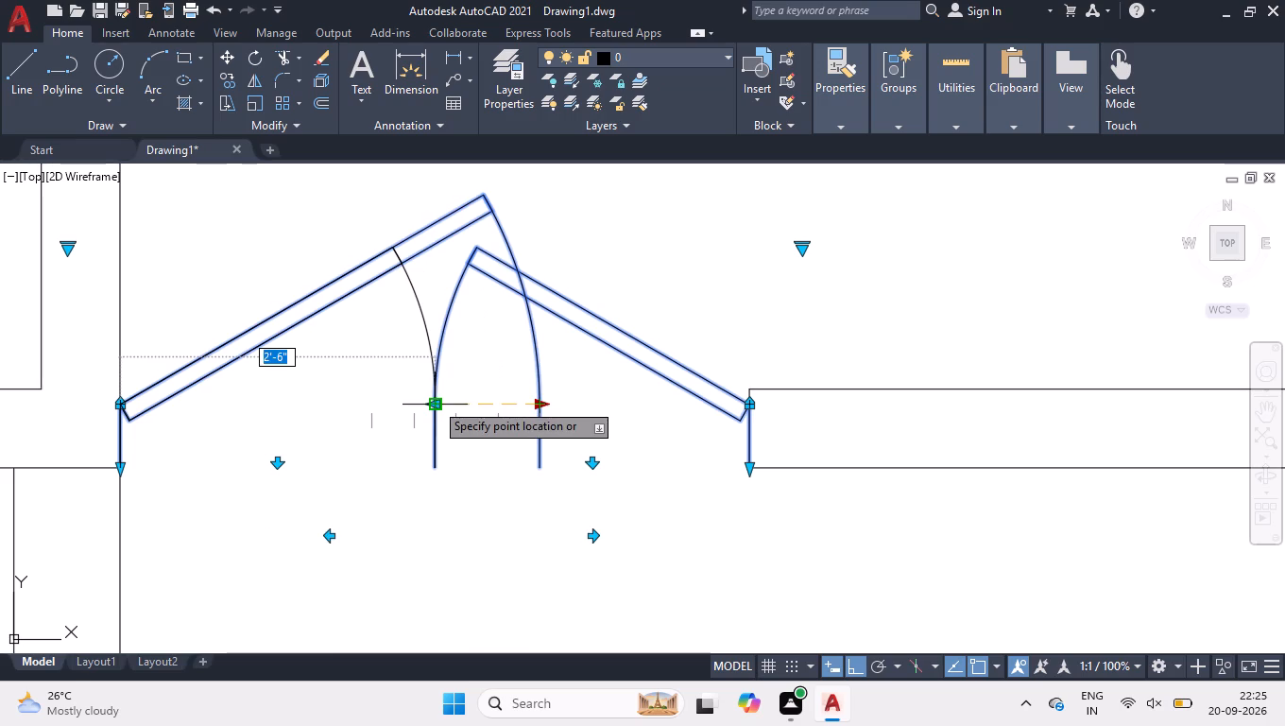
Shorten the door of the left-hand room over the stairs so it ends at the top of the wall below its opening.
scroll(466, 441, "down", 5)
scroll(452, 324, "up", 3)
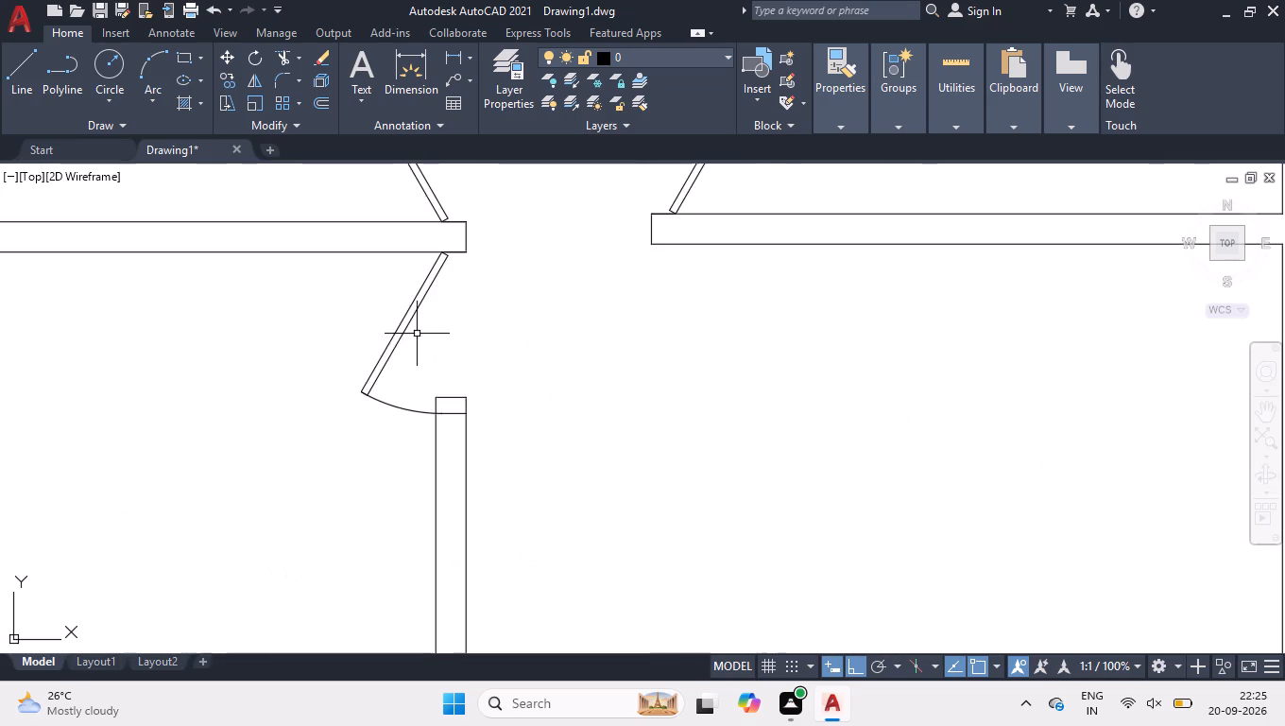
scroll(423, 367, "up", 2)
left_click(399, 493)
left_click(384, 439)
scroll(465, 489, "up", 2)
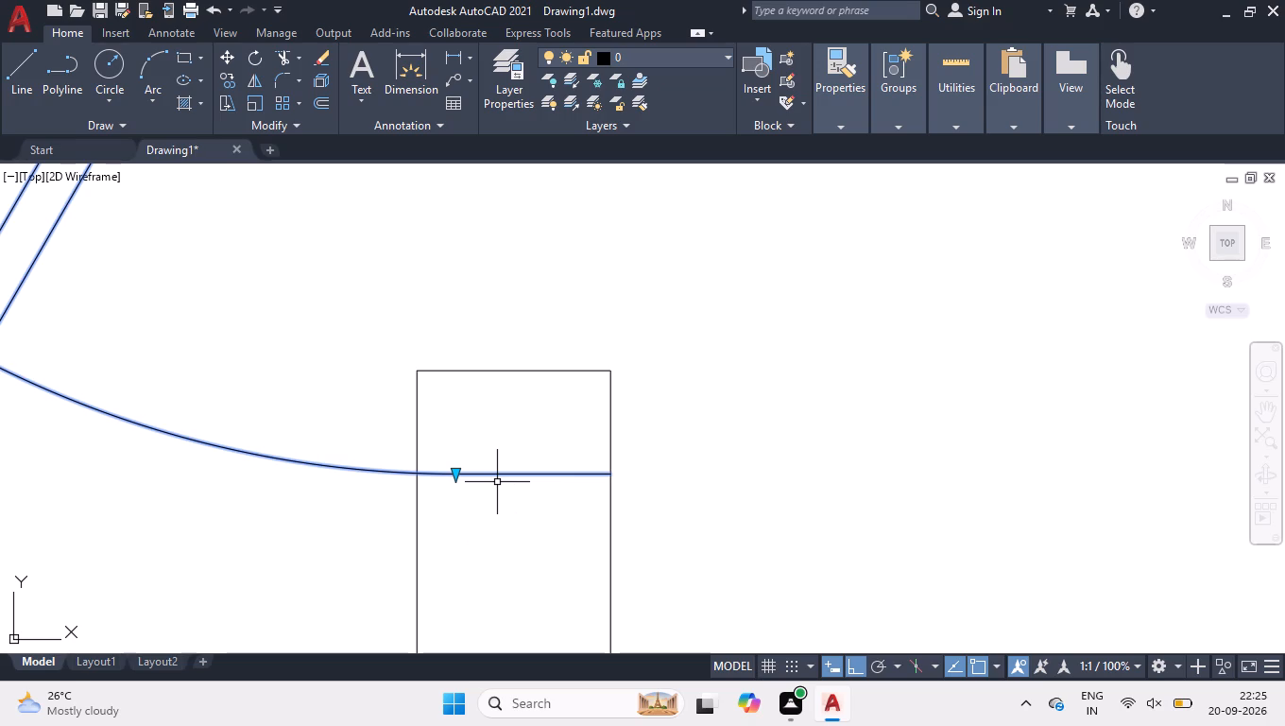
scroll(400, 411, "up", 2)
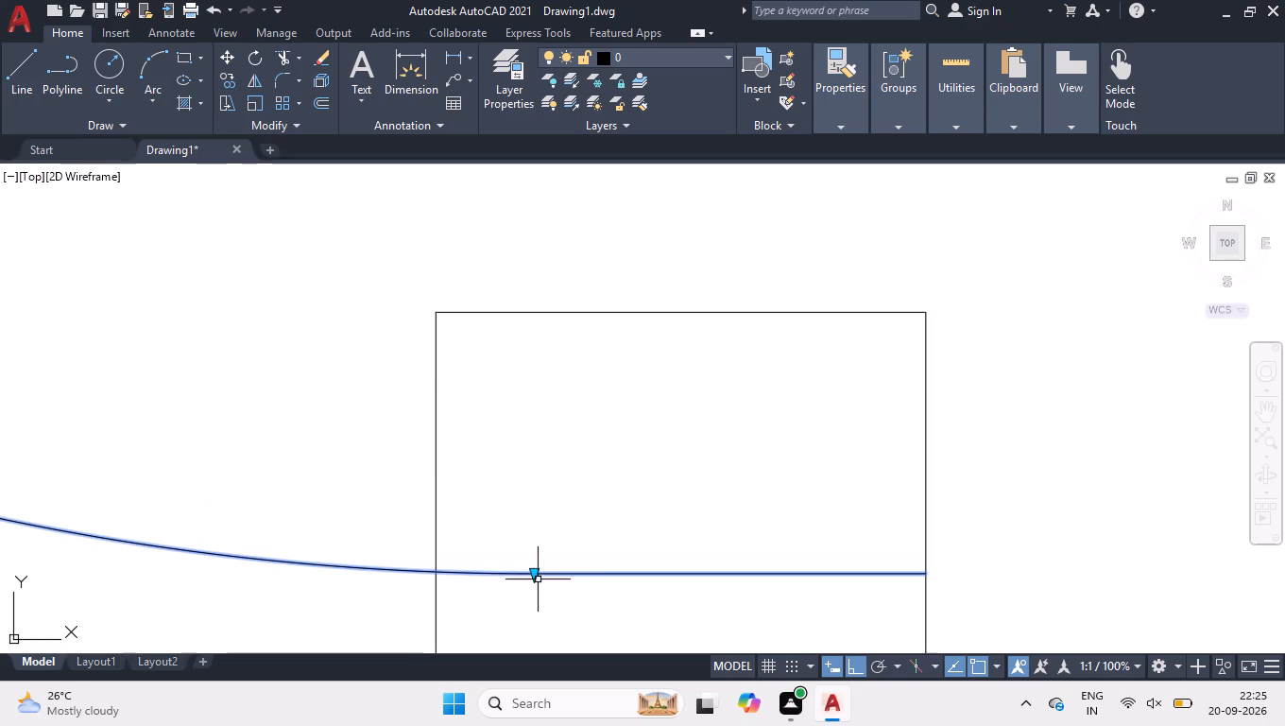
left_click_drag(534, 576, 536, 566)
left_click(530, 392)
Shorten the door on the corridor's left side so it ends at the lower end of the wall above its opening.
scroll(523, 432, "down", 4)
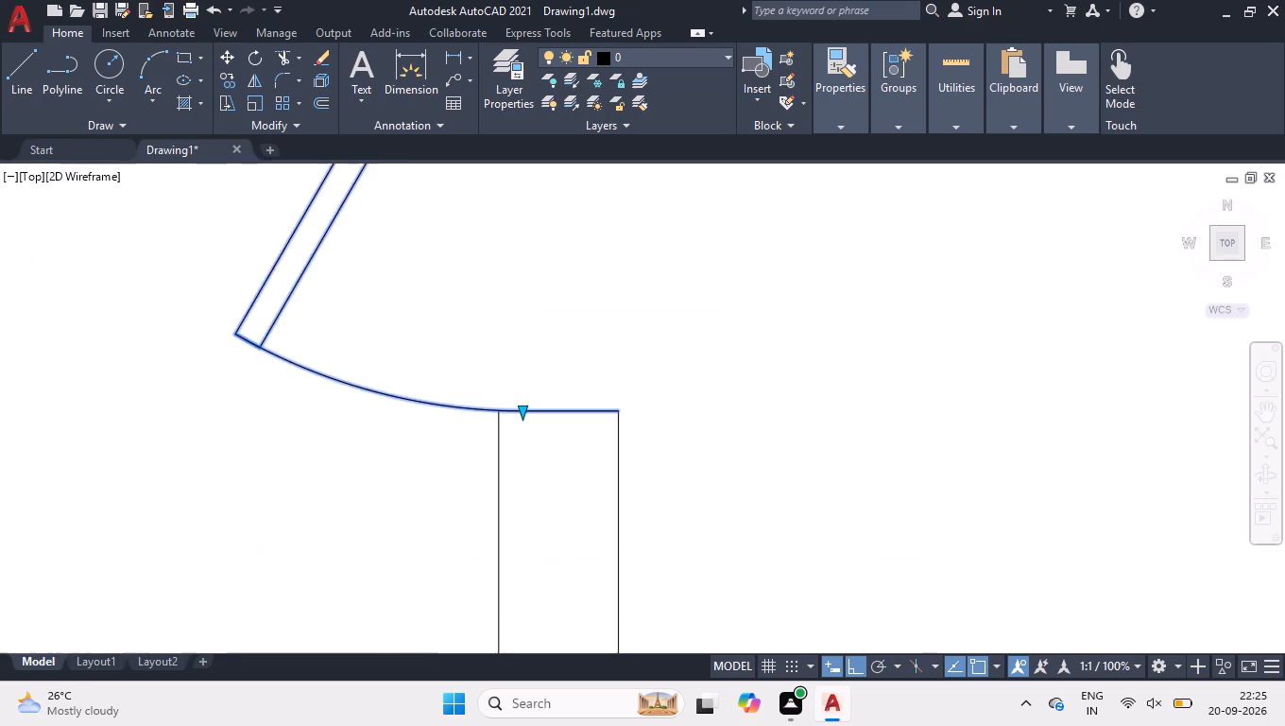
scroll(517, 454, "down", 4)
scroll(563, 322, "up", 2)
scroll(393, 335, "up", 2)
left_click_drag(404, 342, 395, 357)
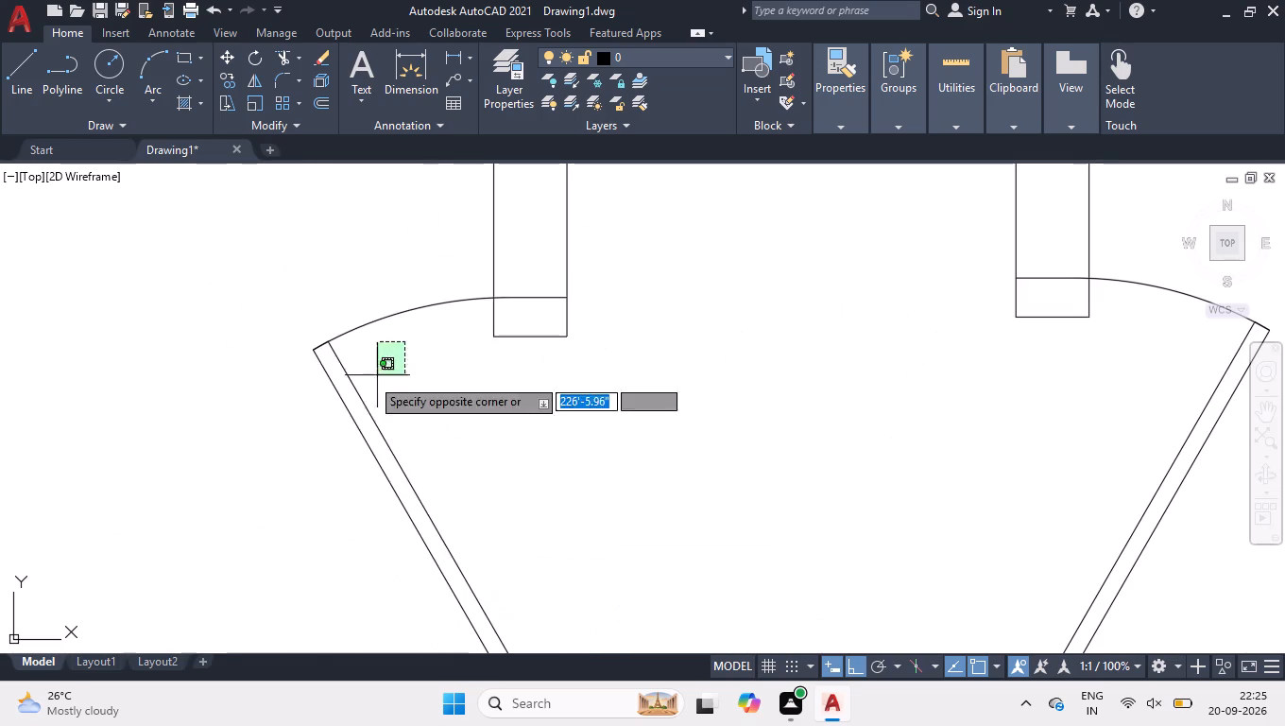
left_click(283, 414)
scroll(495, 292, "up", 3)
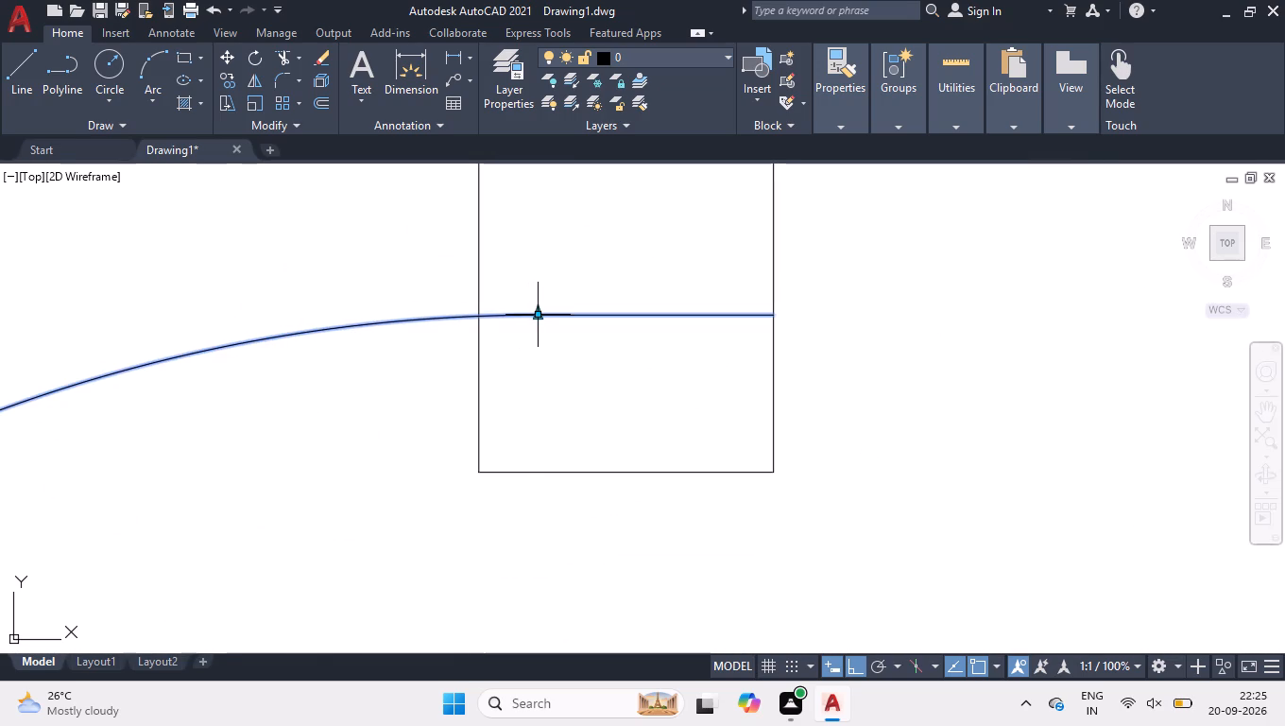
left_click(537, 316)
left_click(536, 423)
Shorten the door on the corridor's right side so it ends at the lower end of the wall above its opening.
scroll(448, 350, "down", 4)
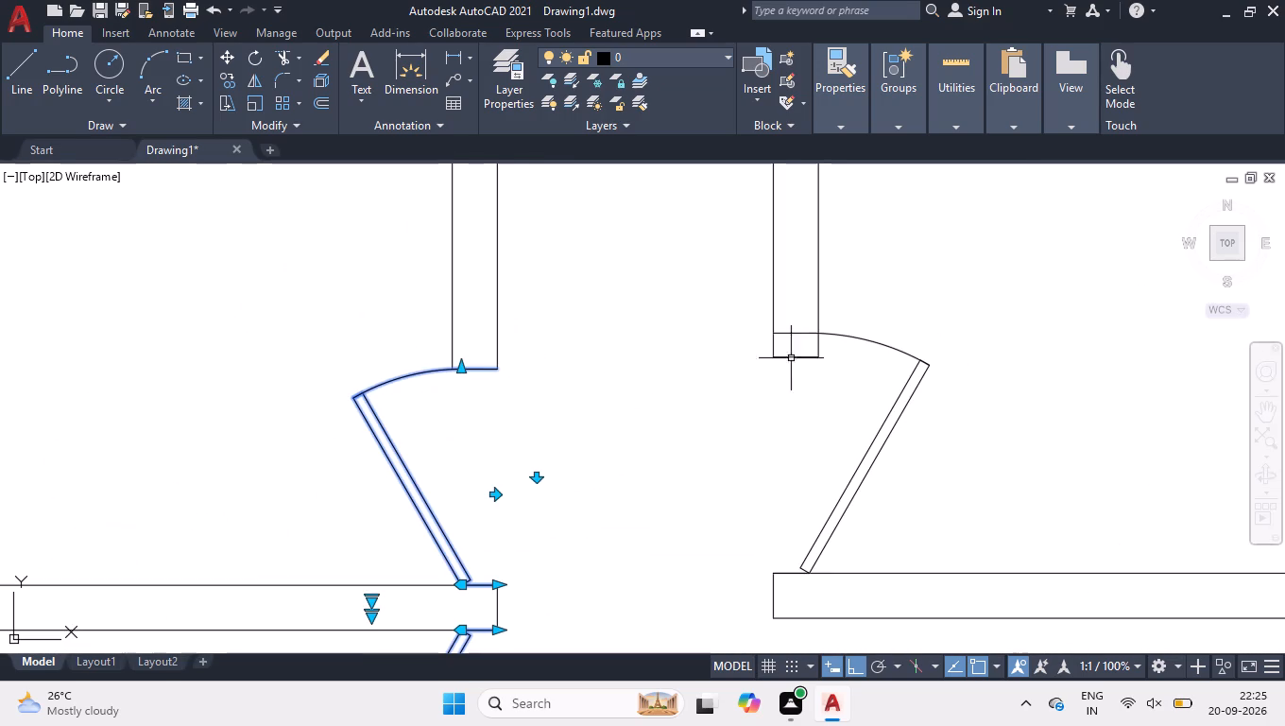
scroll(848, 335, "up", 2)
left_click(878, 332)
left_click(845, 361)
scroll(690, 316, "up", 1)
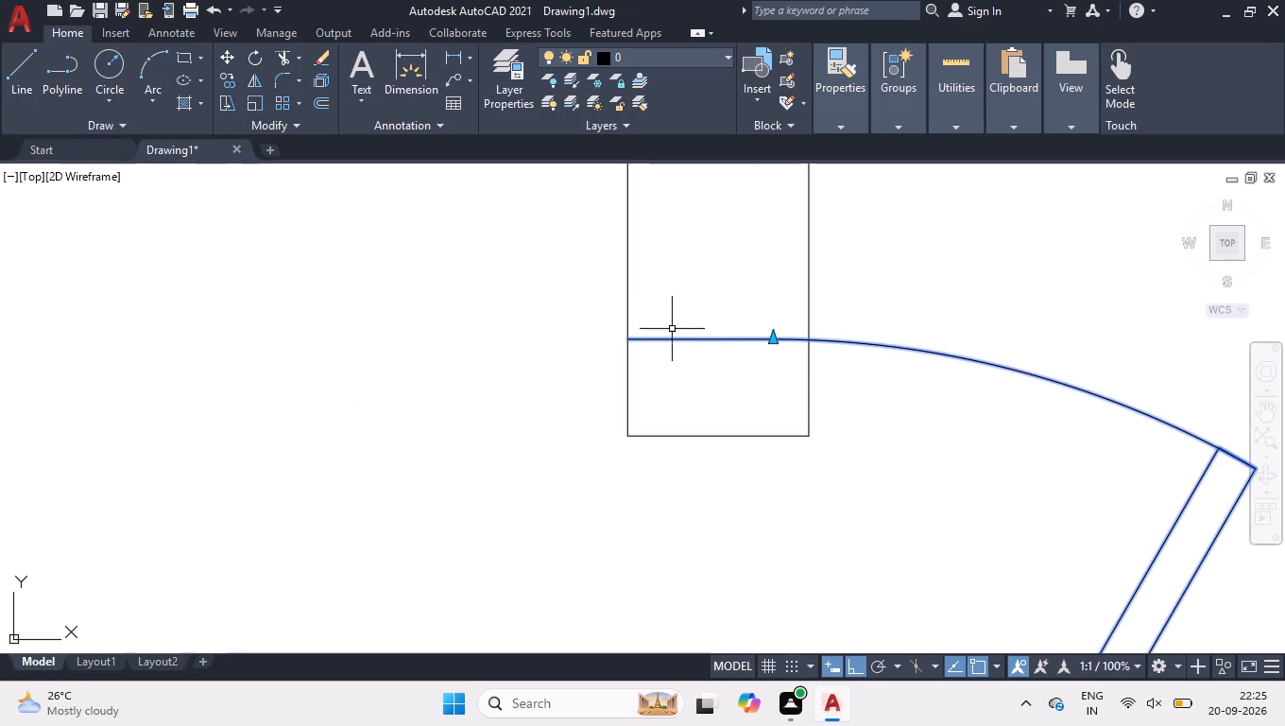
left_click(774, 341)
left_click(766, 402)
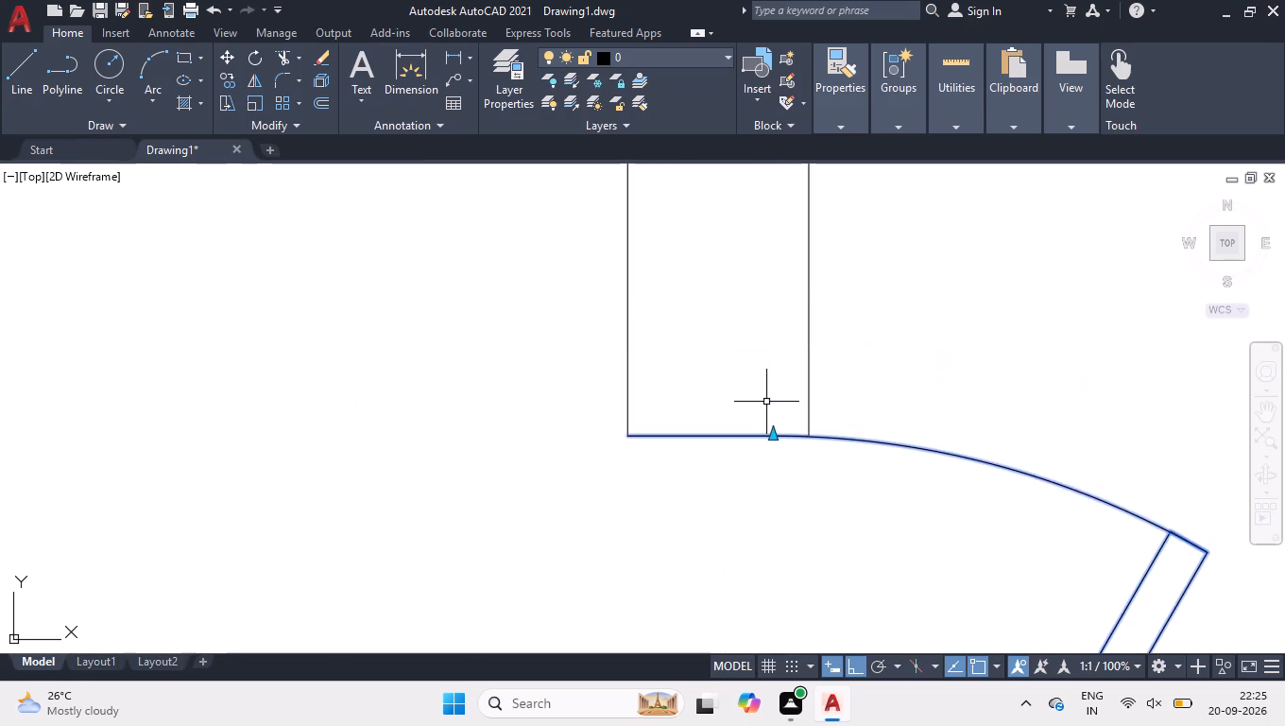
Shorten the upper-left room's door at the corridor's top end to about the underside of the horizontal wall above it.
scroll(764, 404, "down", 7)
scroll(682, 268, "up", 2)
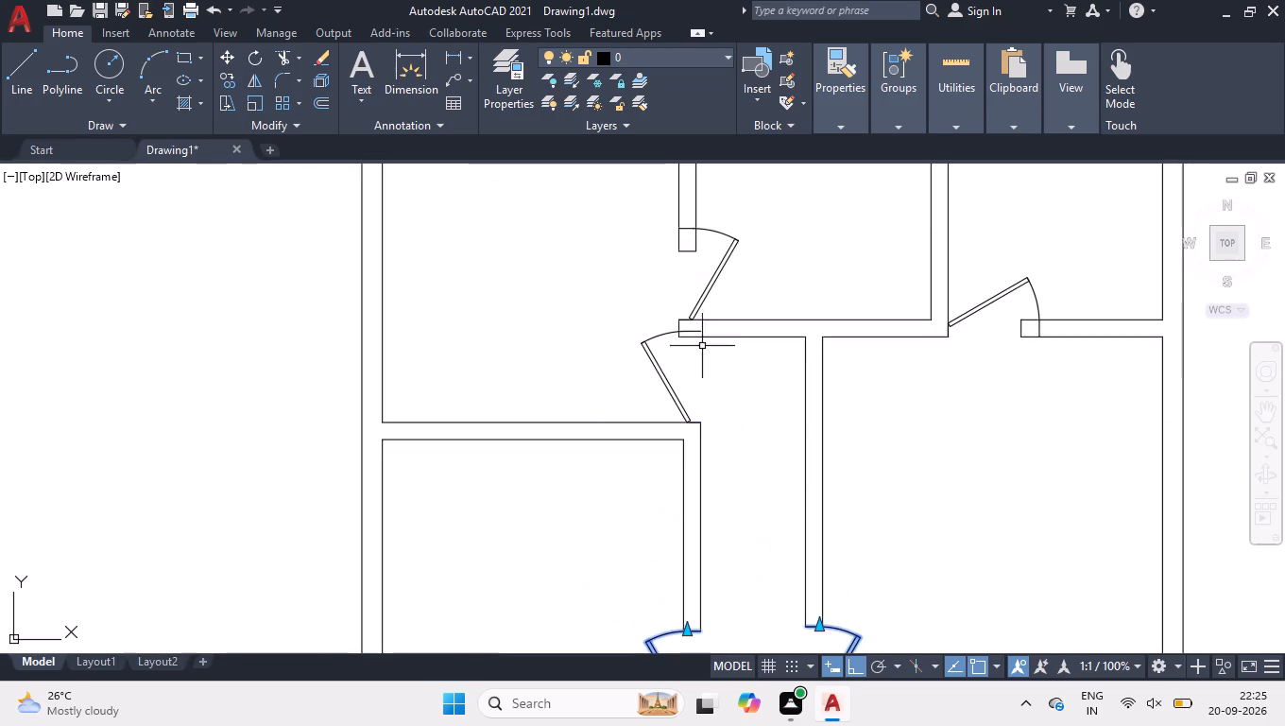
scroll(696, 354, "up", 3)
left_click_drag(592, 250, 588, 260)
left_click(554, 304)
scroll(604, 244, "up", 1)
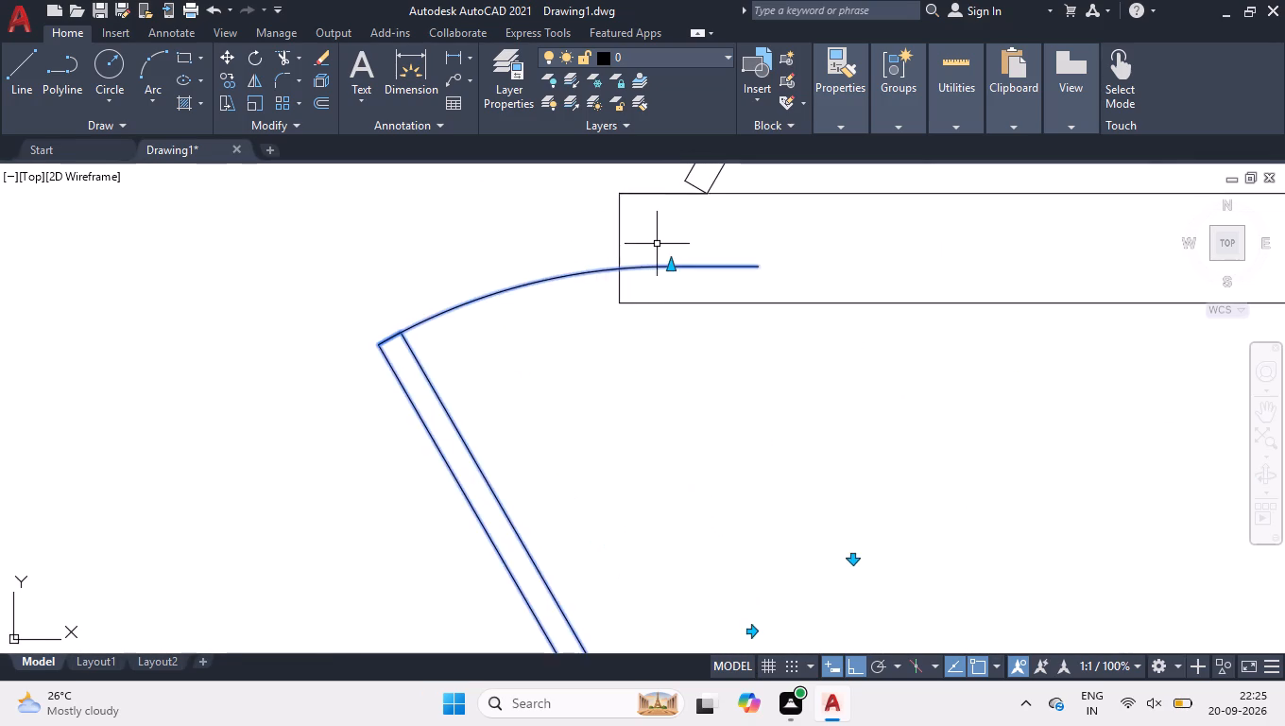
scroll(659, 243, "up", 2)
left_click(680, 299)
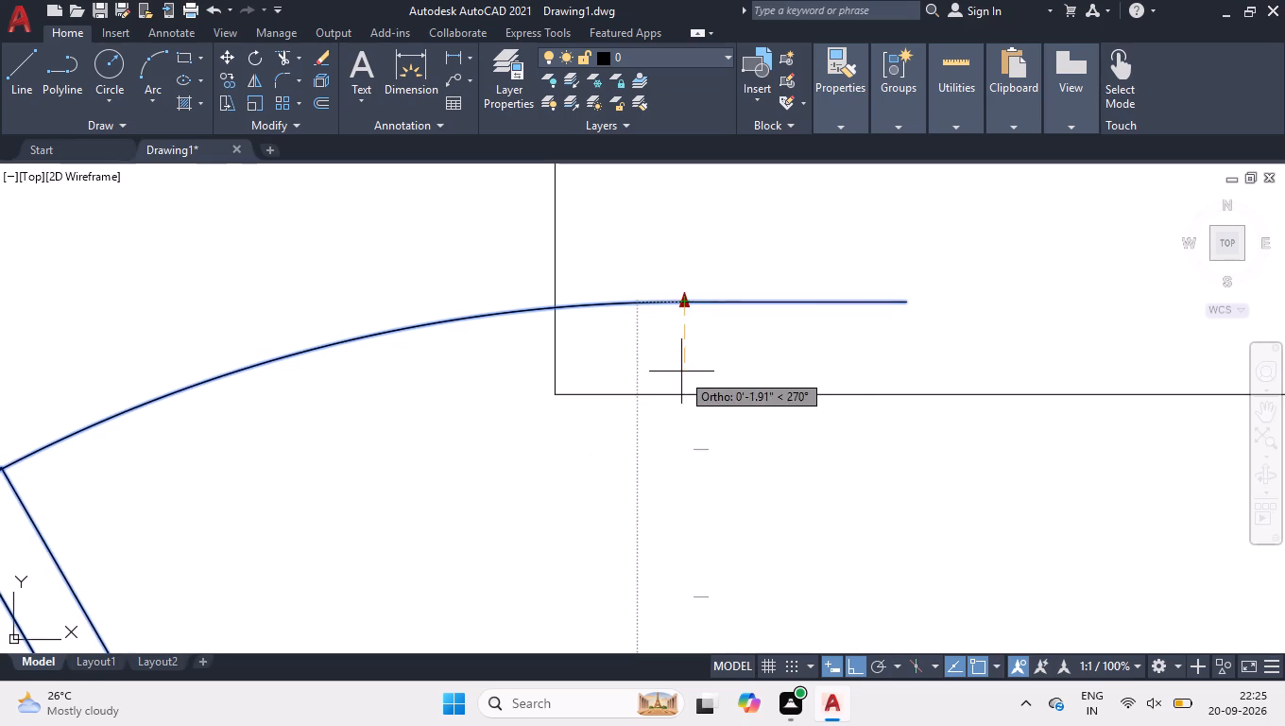
left_click(679, 389)
Shorten the upper-middle room's door so it ends at the lower end of the wall above its opening.
scroll(603, 323, "down", 4)
scroll(605, 441, "down", 1)
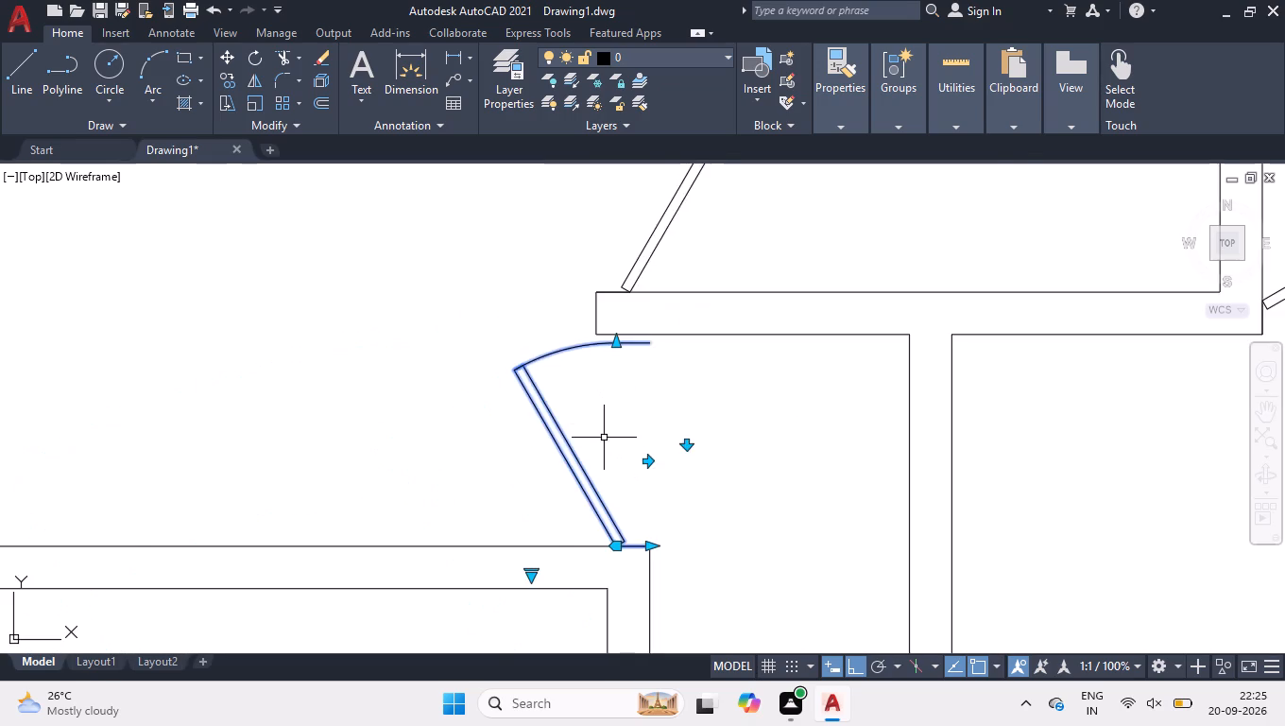
scroll(591, 159, "up", 4)
left_click(640, 209)
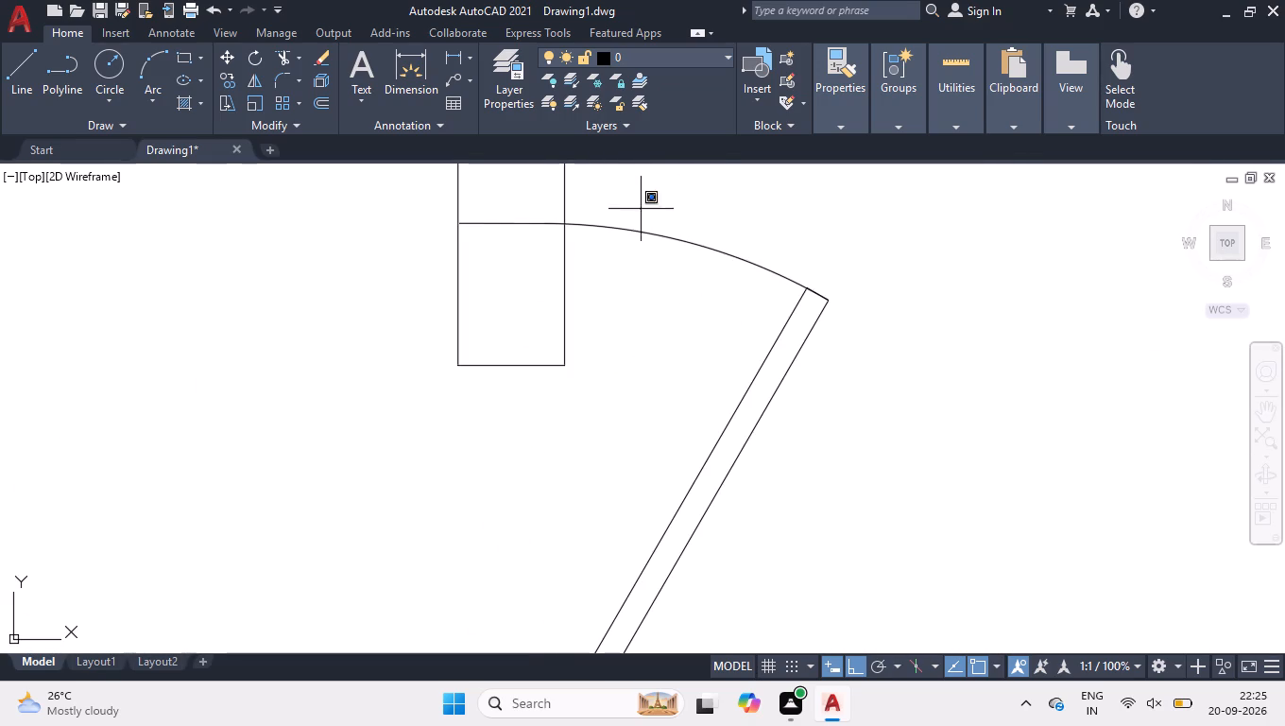
left_click(625, 246)
scroll(565, 224, "up", 1)
left_click(531, 224)
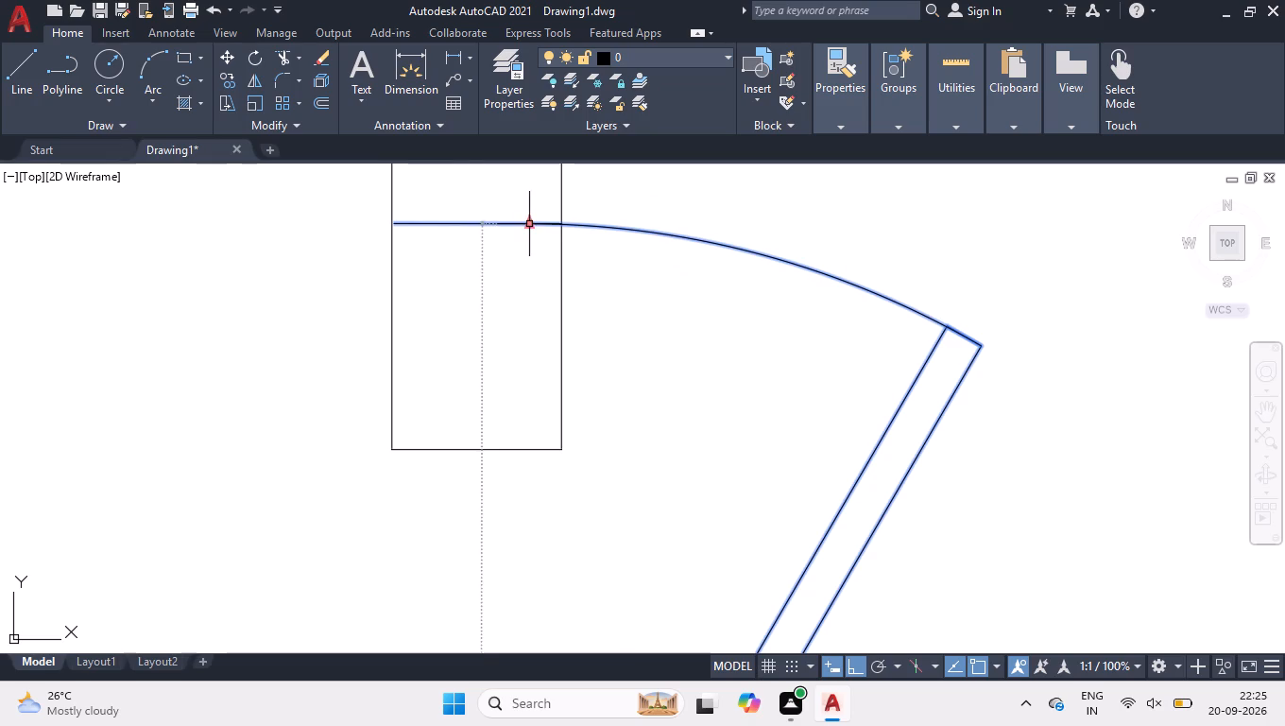
left_click(505, 430)
scroll(486, 355, "down", 4)
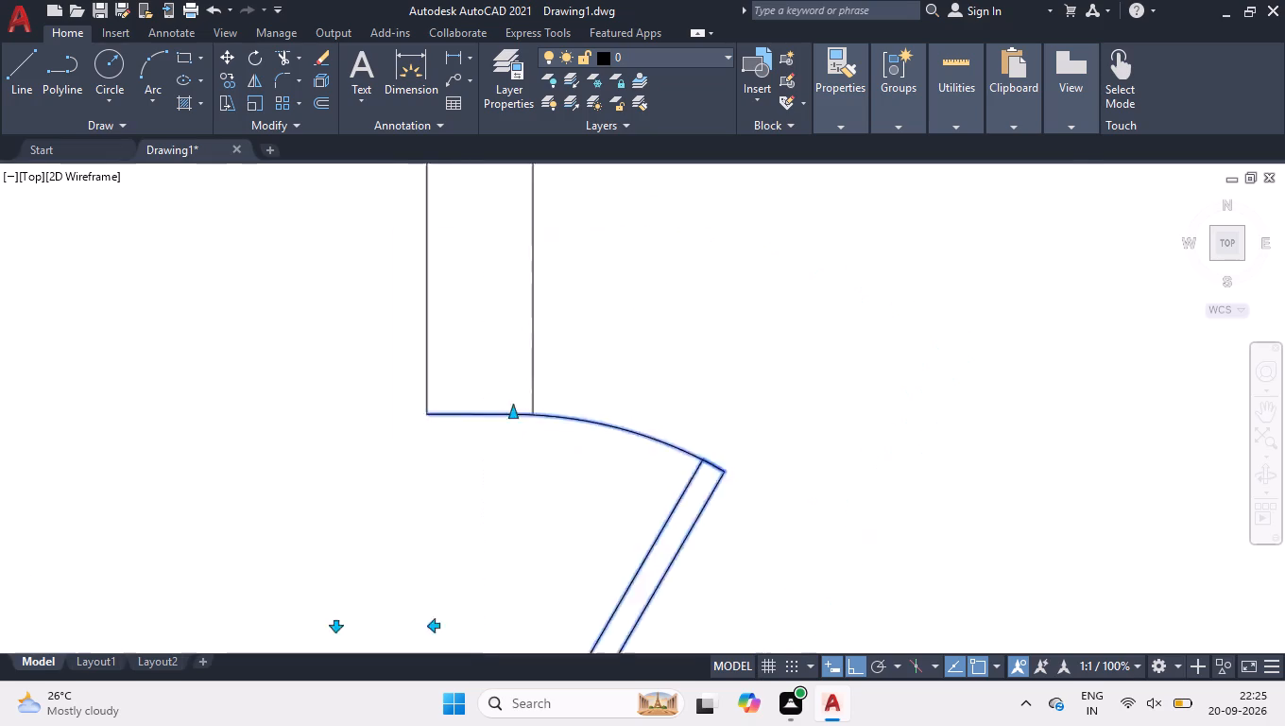
Shorten the upper-right room's door so it ends at the left end of the horizontal wall beside its opening, and clear the selection.
scroll(521, 375, "down", 1)
scroll(819, 443, "up", 6)
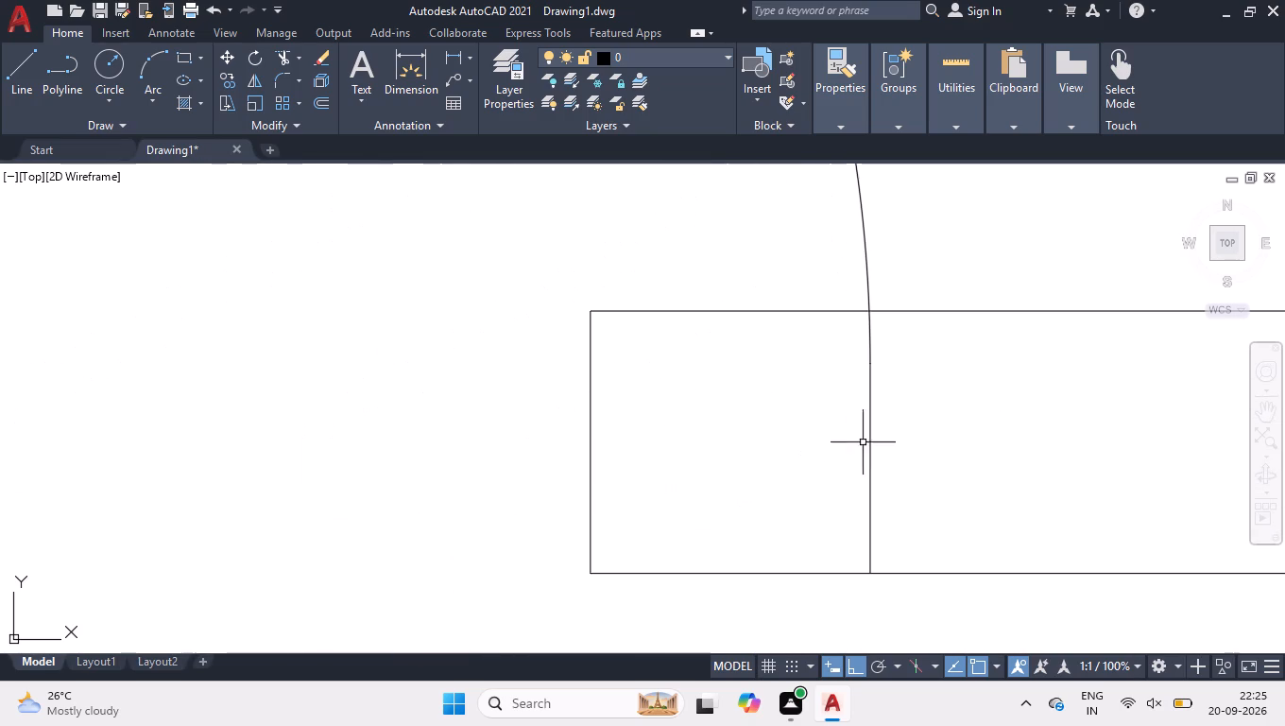
left_click_drag(899, 434, 887, 431)
left_click(854, 446)
scroll(832, 399, "down", 1)
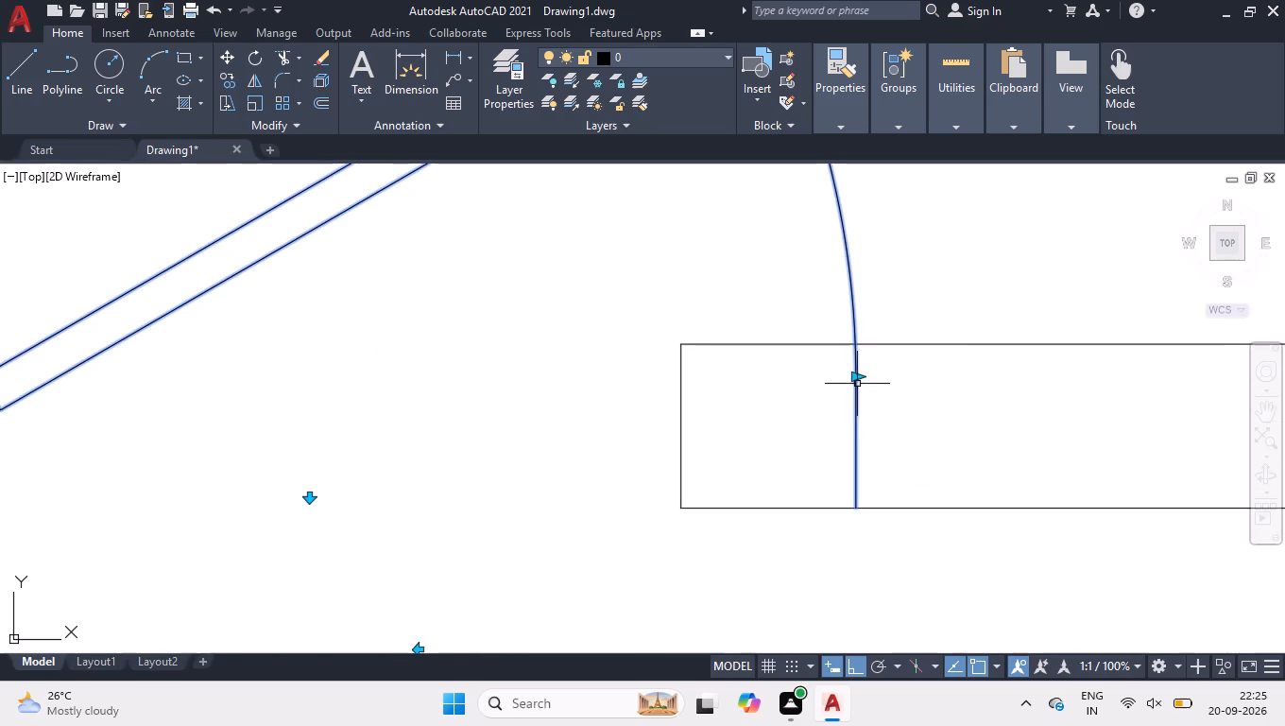
left_click(855, 375)
left_click(691, 359)
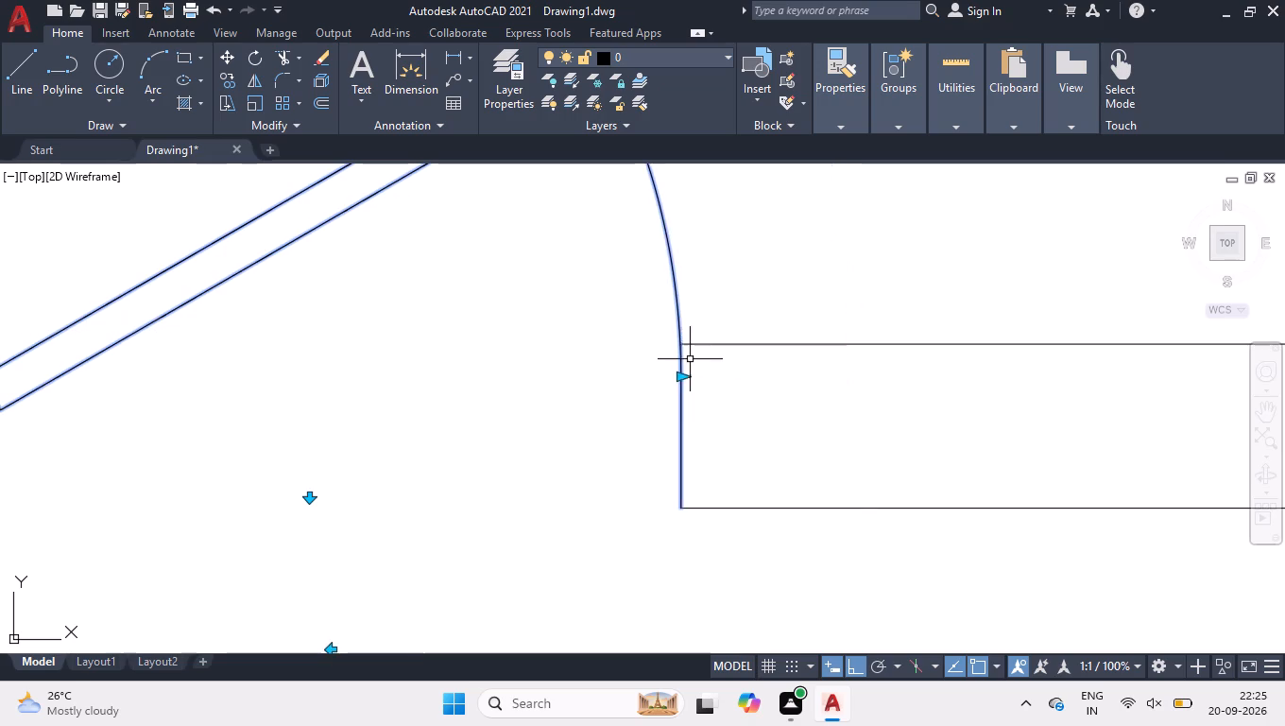
scroll(702, 347, "down", 6)
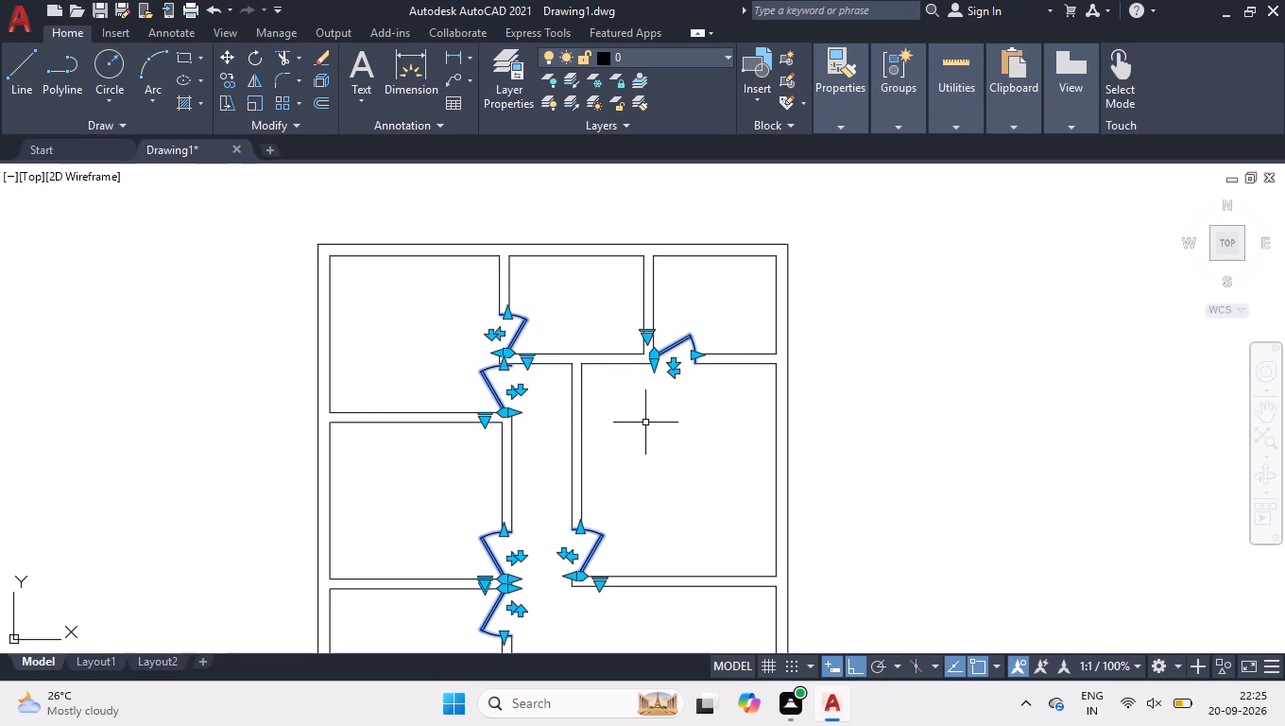
right_click(649, 423)
left_click(731, 533)
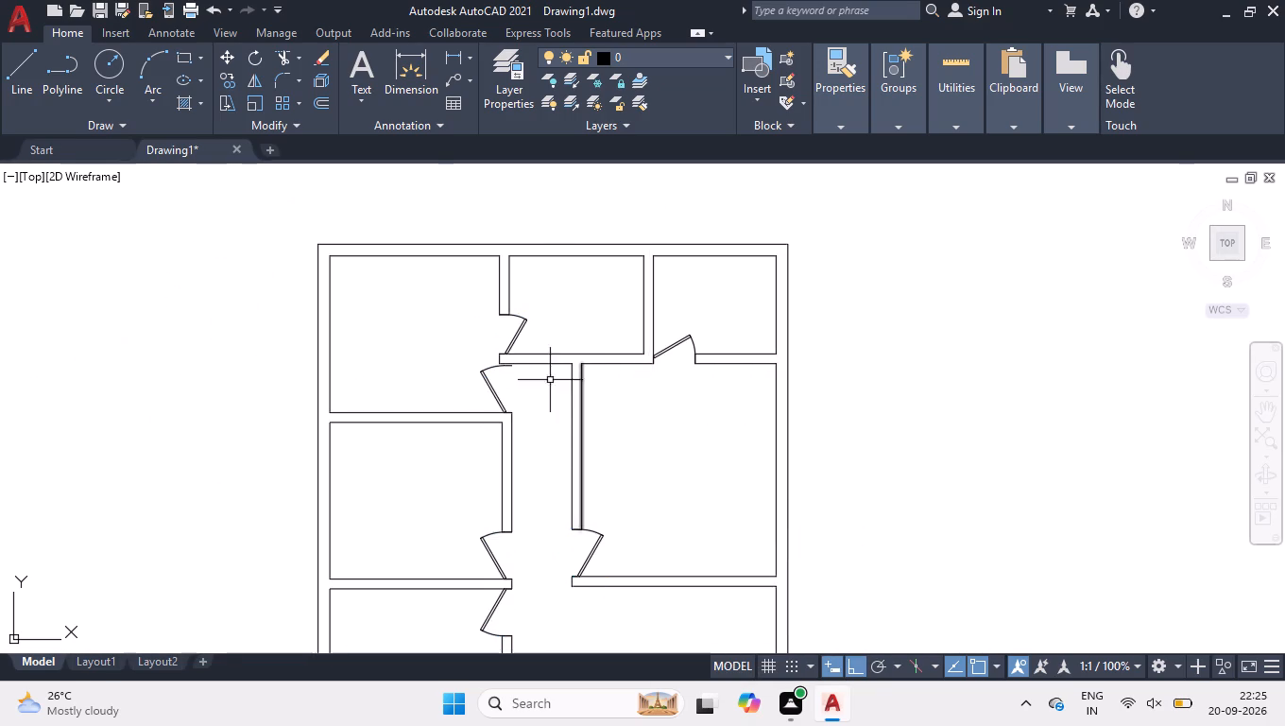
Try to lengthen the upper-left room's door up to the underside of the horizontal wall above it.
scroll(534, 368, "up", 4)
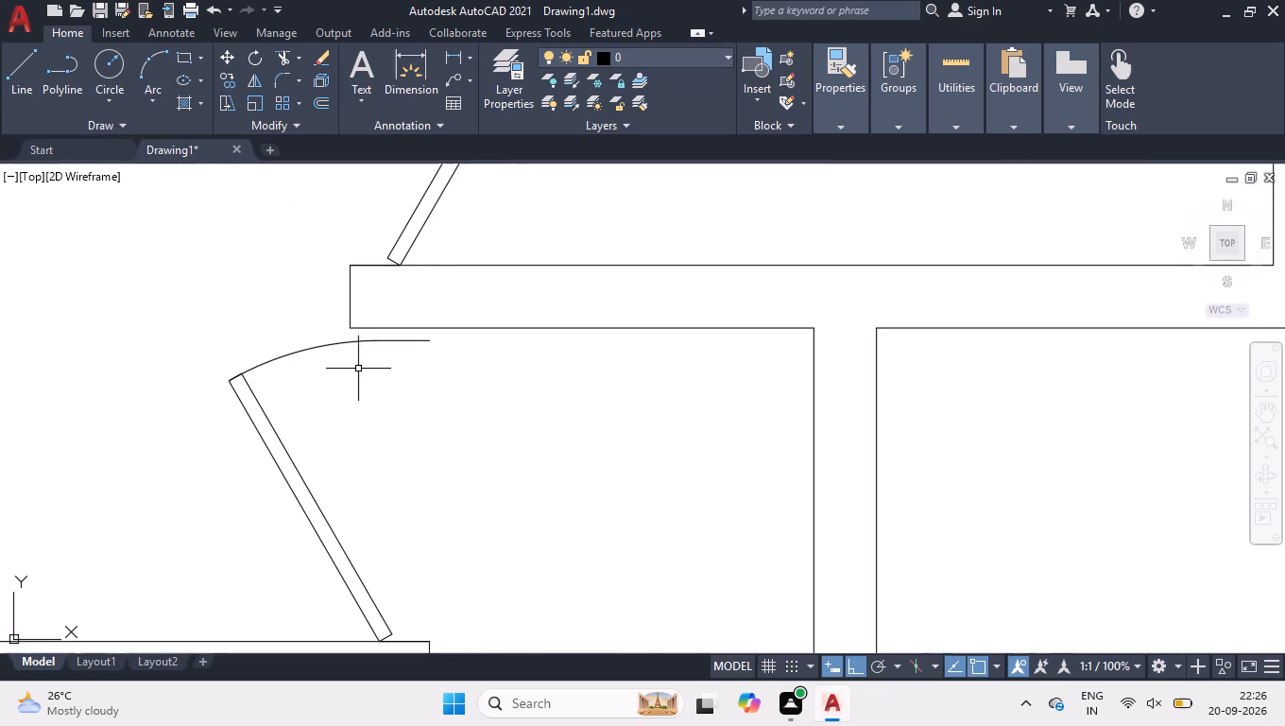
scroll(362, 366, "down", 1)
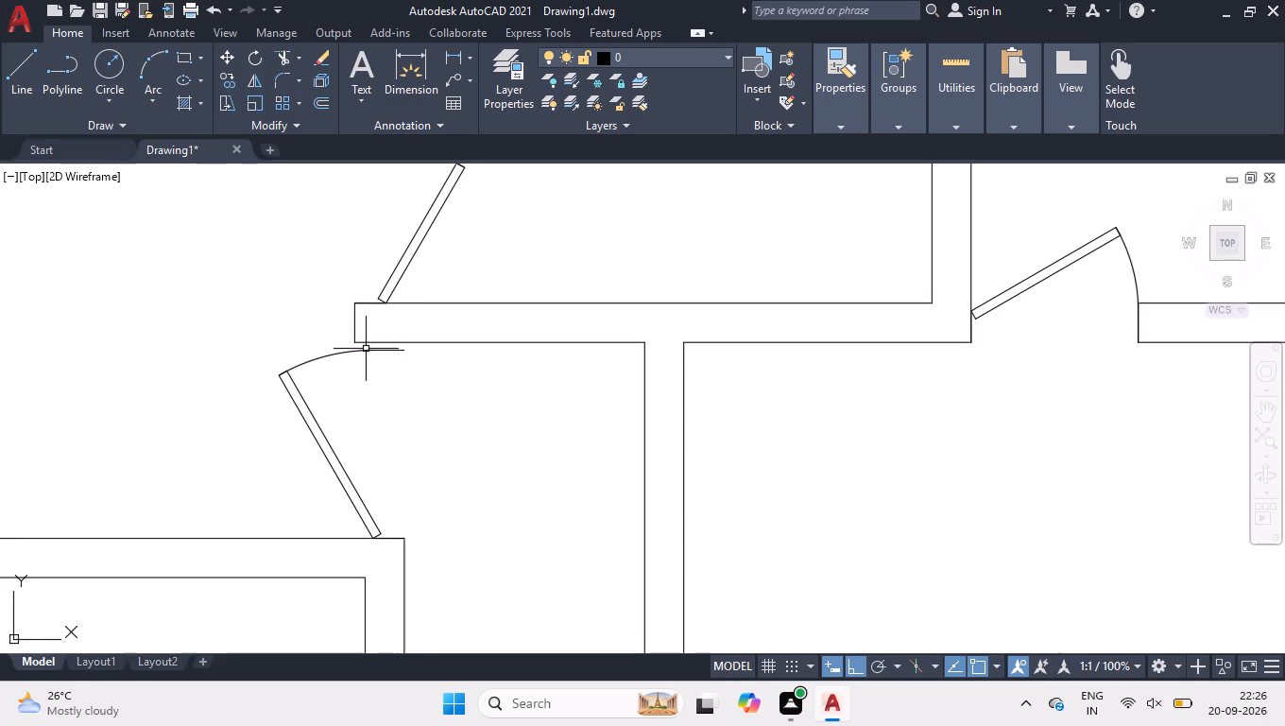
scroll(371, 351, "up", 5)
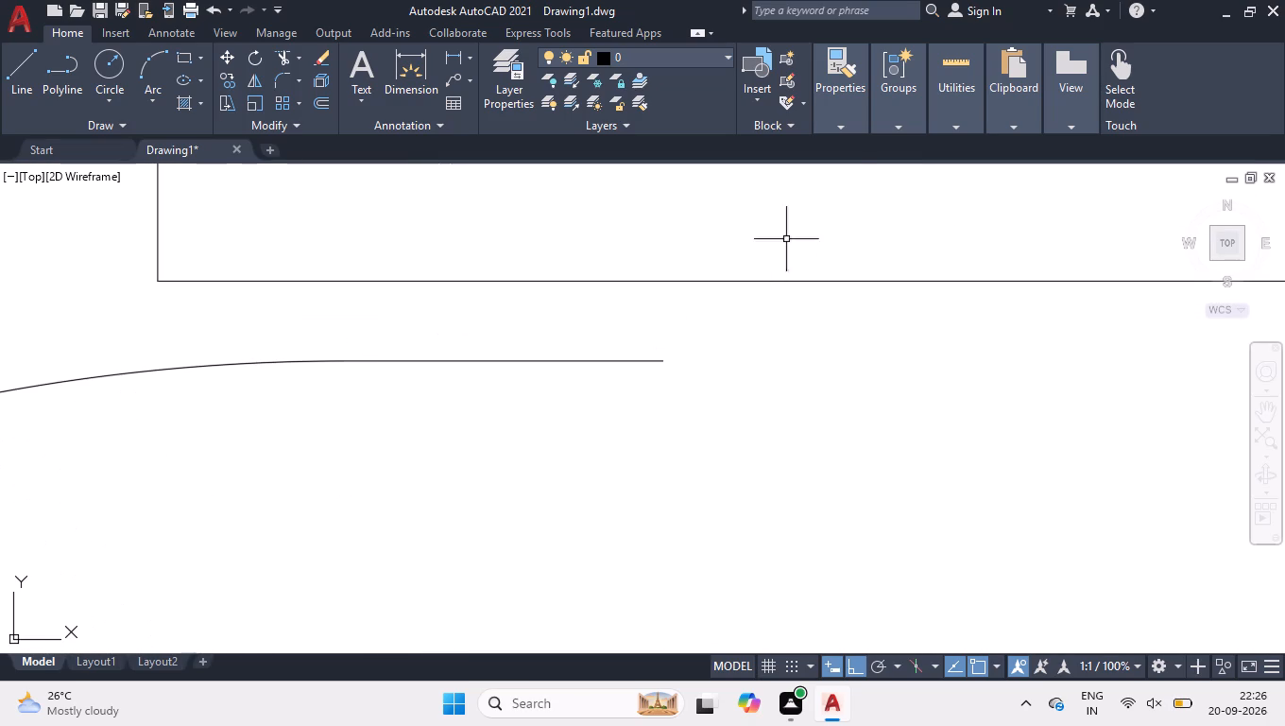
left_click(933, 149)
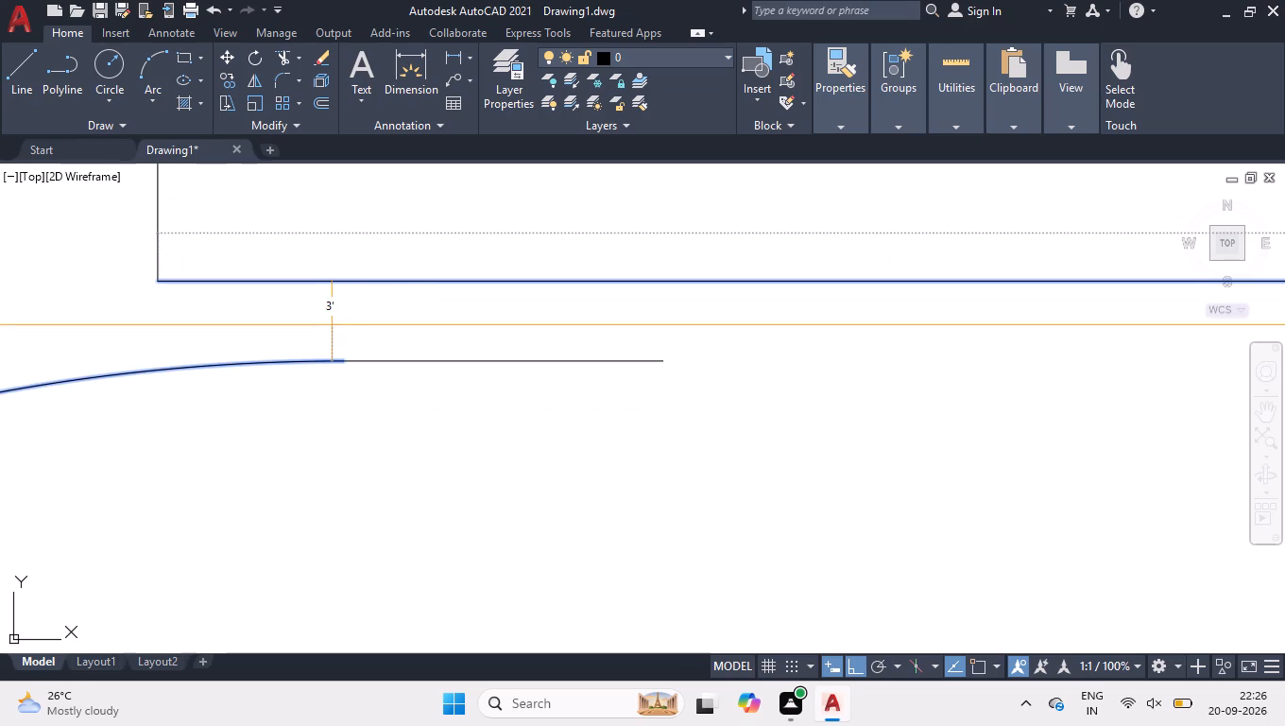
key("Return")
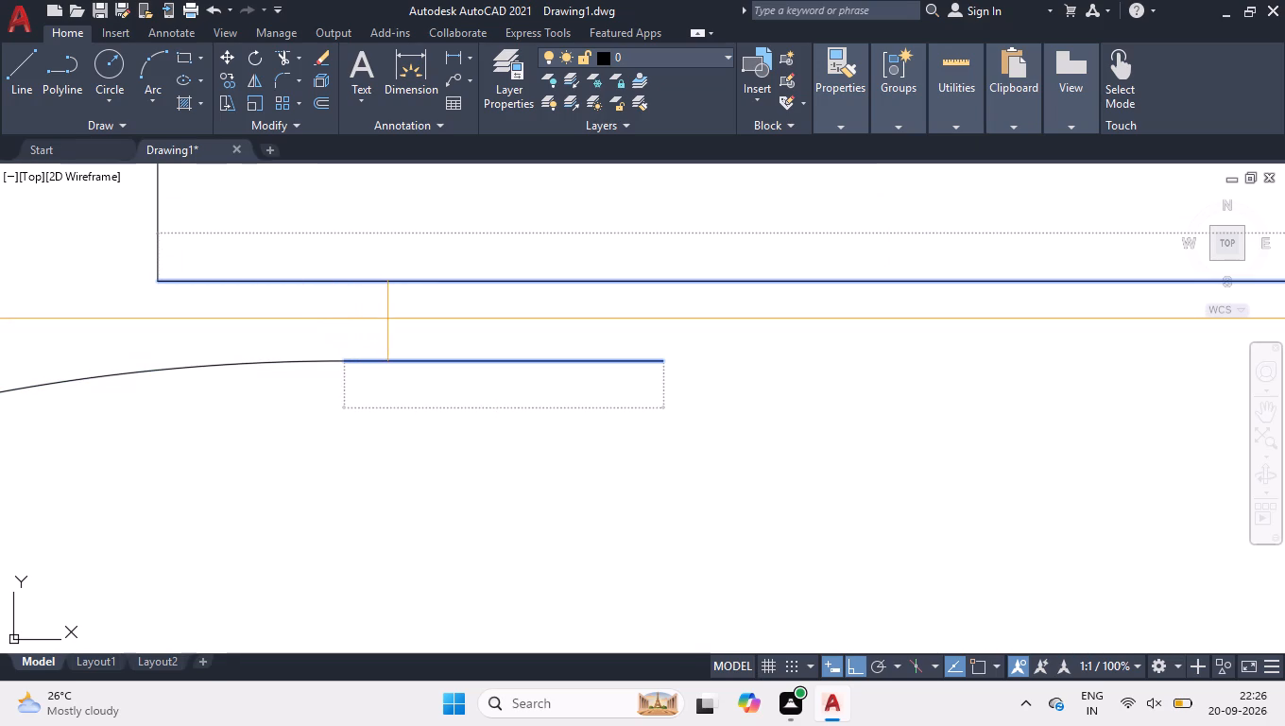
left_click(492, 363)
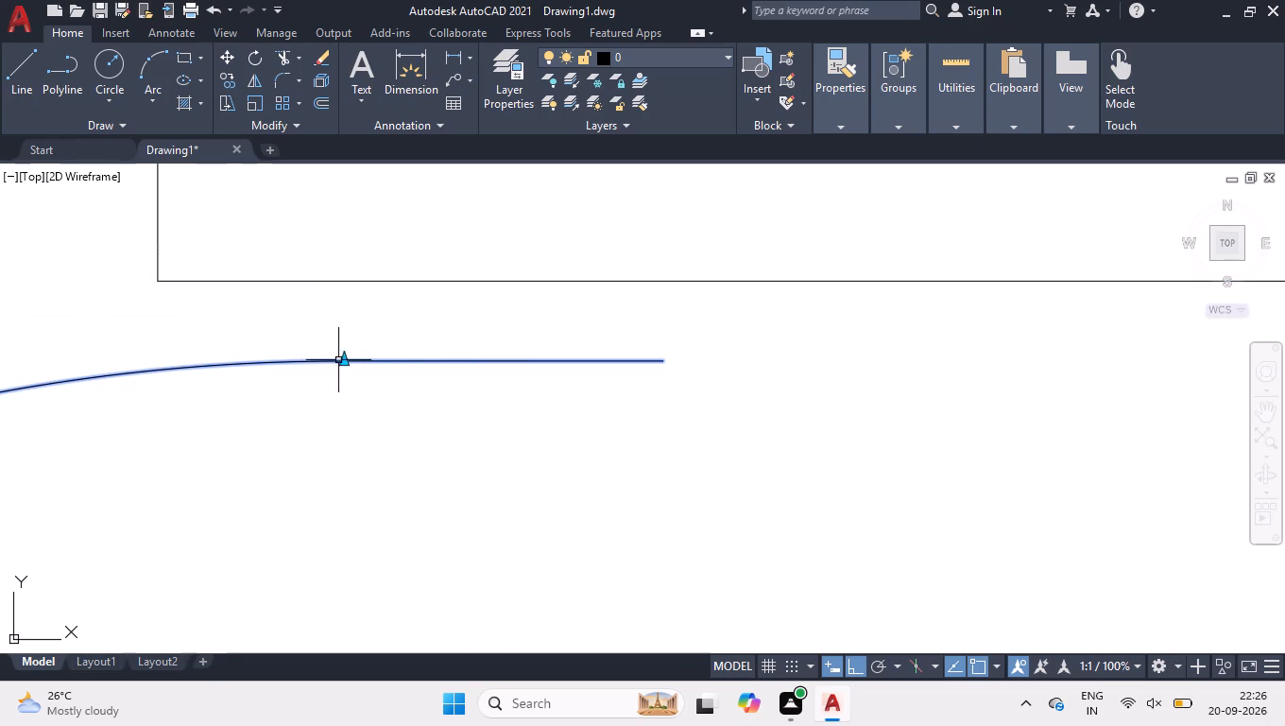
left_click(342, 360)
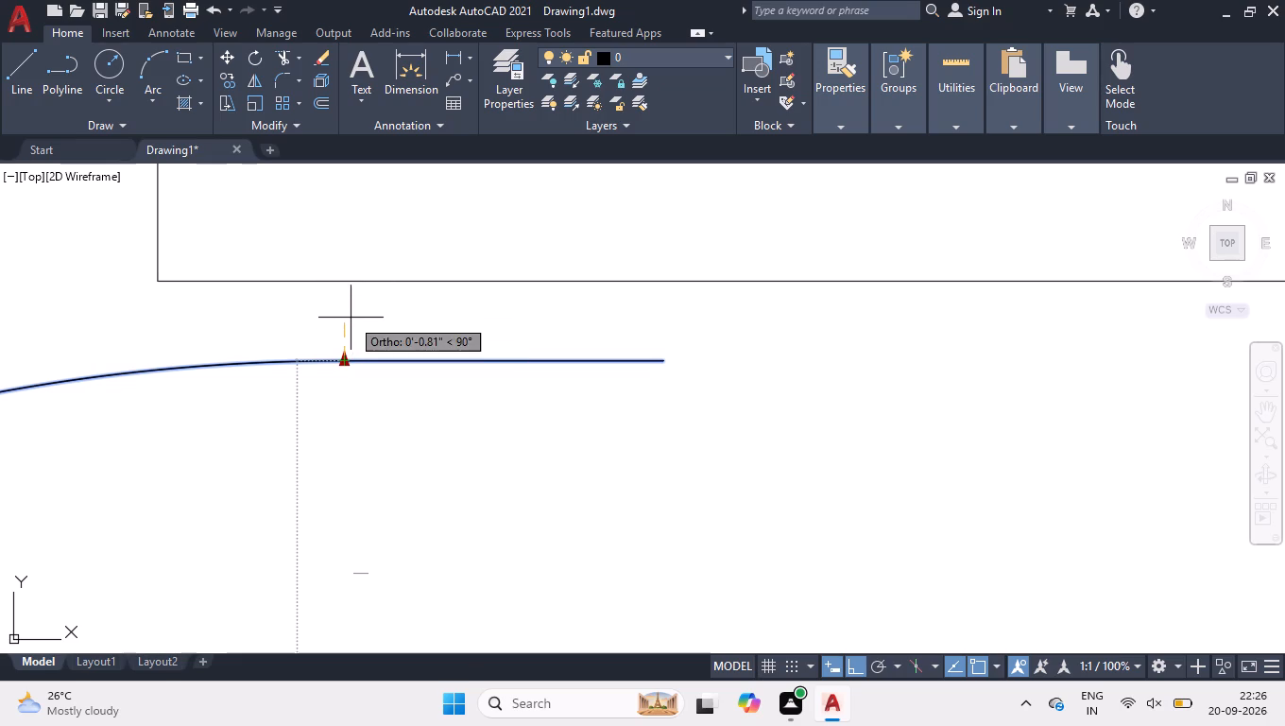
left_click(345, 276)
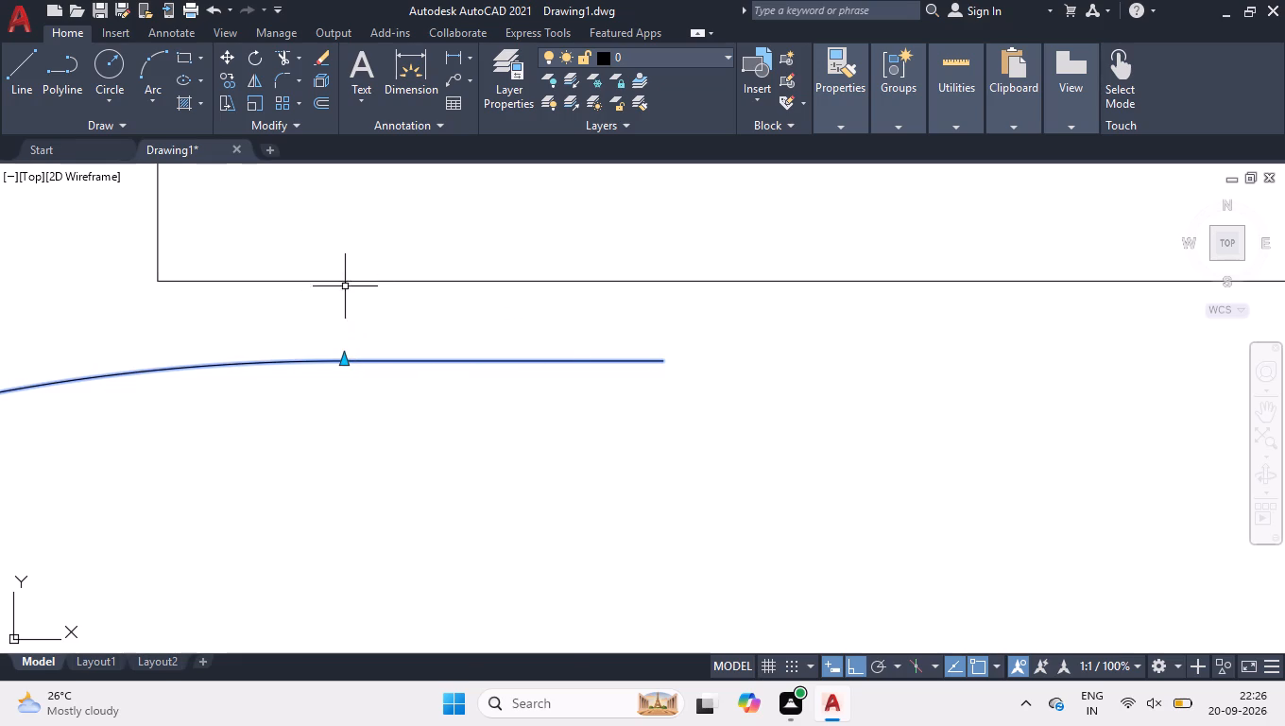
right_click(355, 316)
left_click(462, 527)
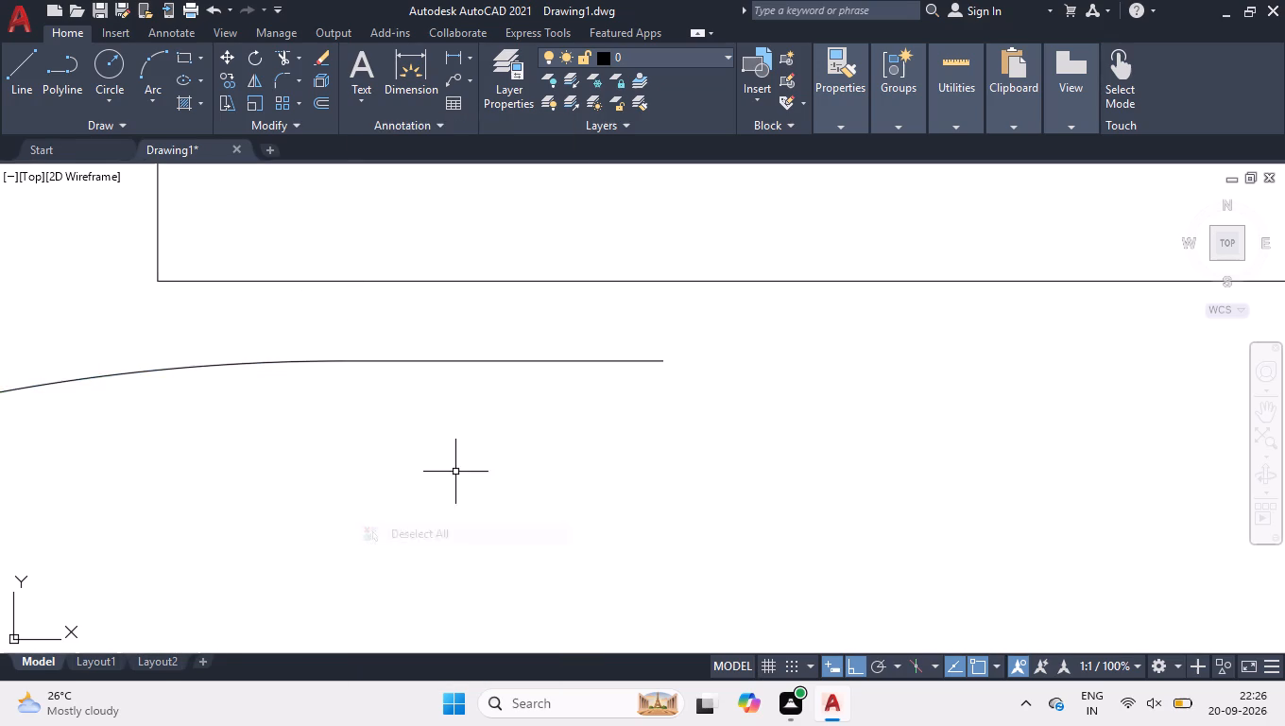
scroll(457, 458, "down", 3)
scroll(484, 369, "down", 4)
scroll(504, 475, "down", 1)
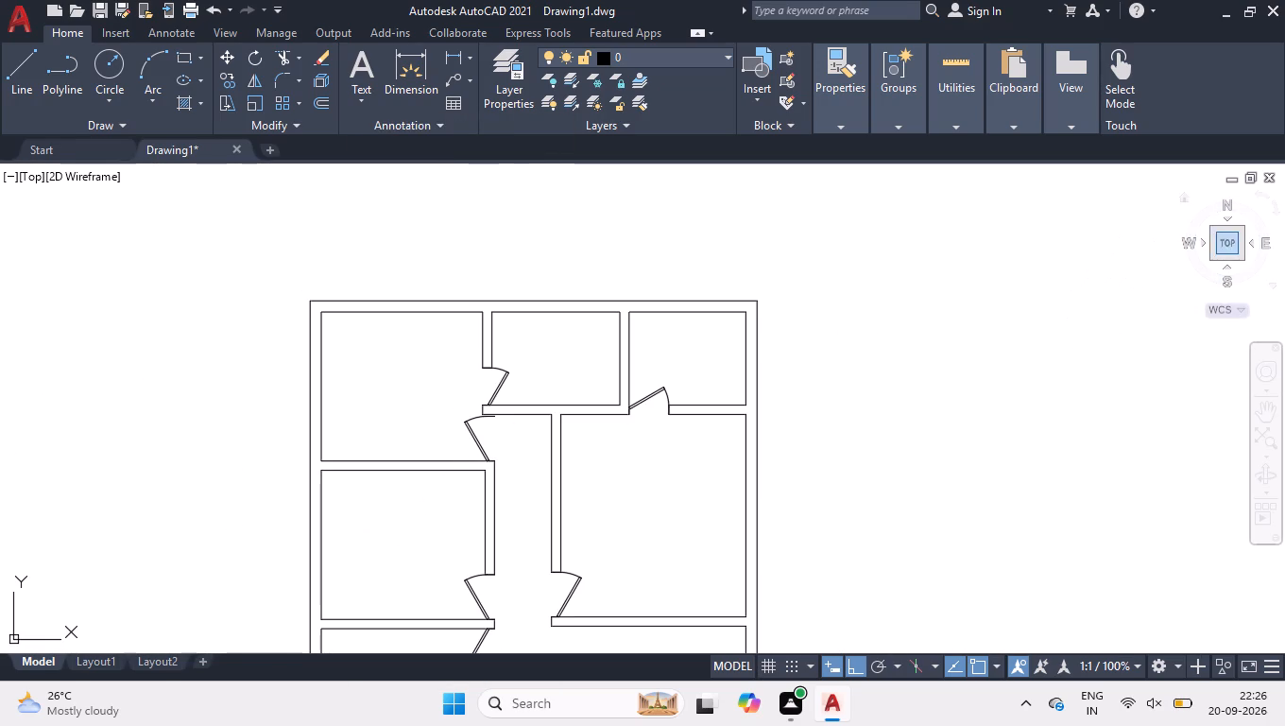
Draw two 9" horizontal window end lines across the upper-left room's outer left wall, about 4'-6" apart.
left_click(1233, 248)
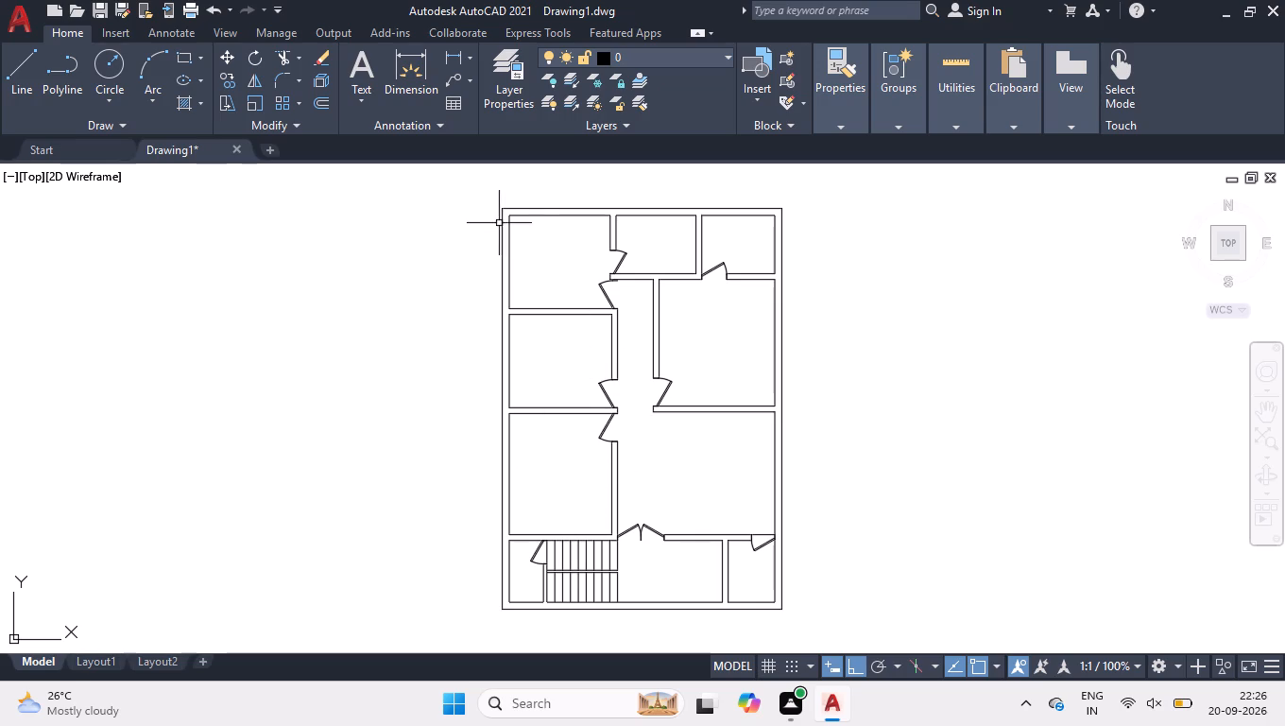
key("l")
key("Return")
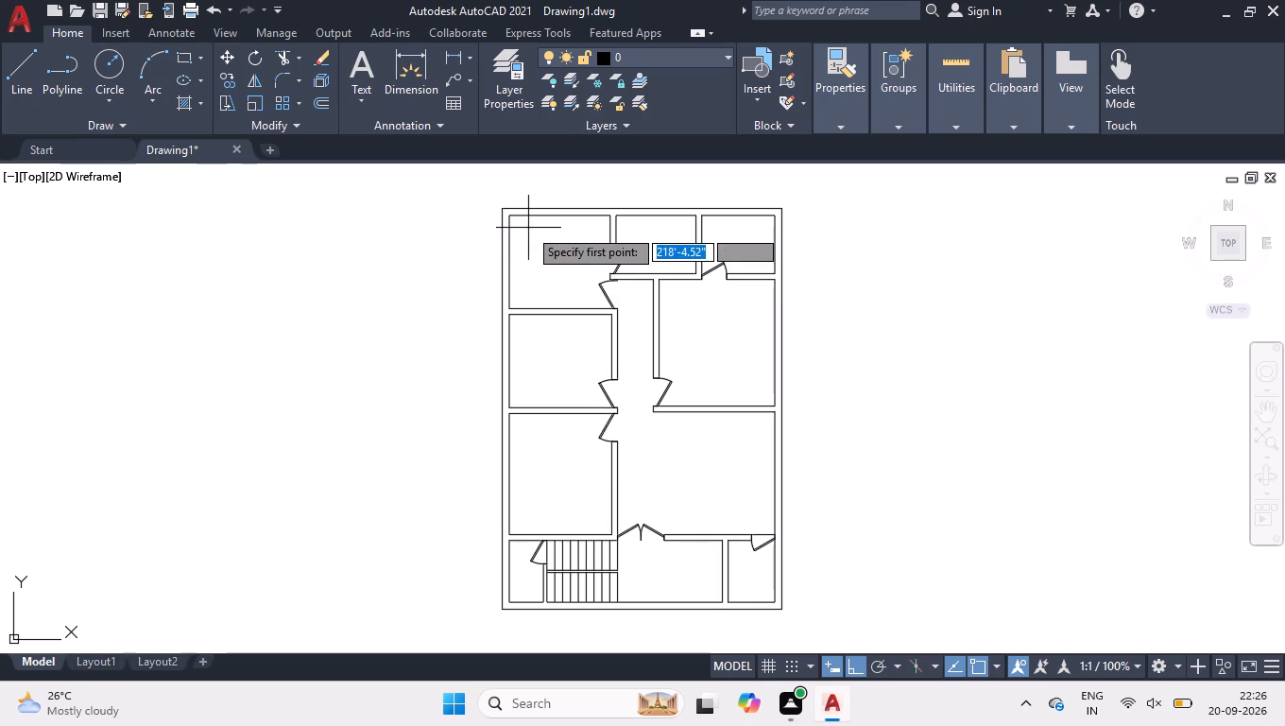
scroll(519, 251, "up", 2)
scroll(533, 340, "down", 2)
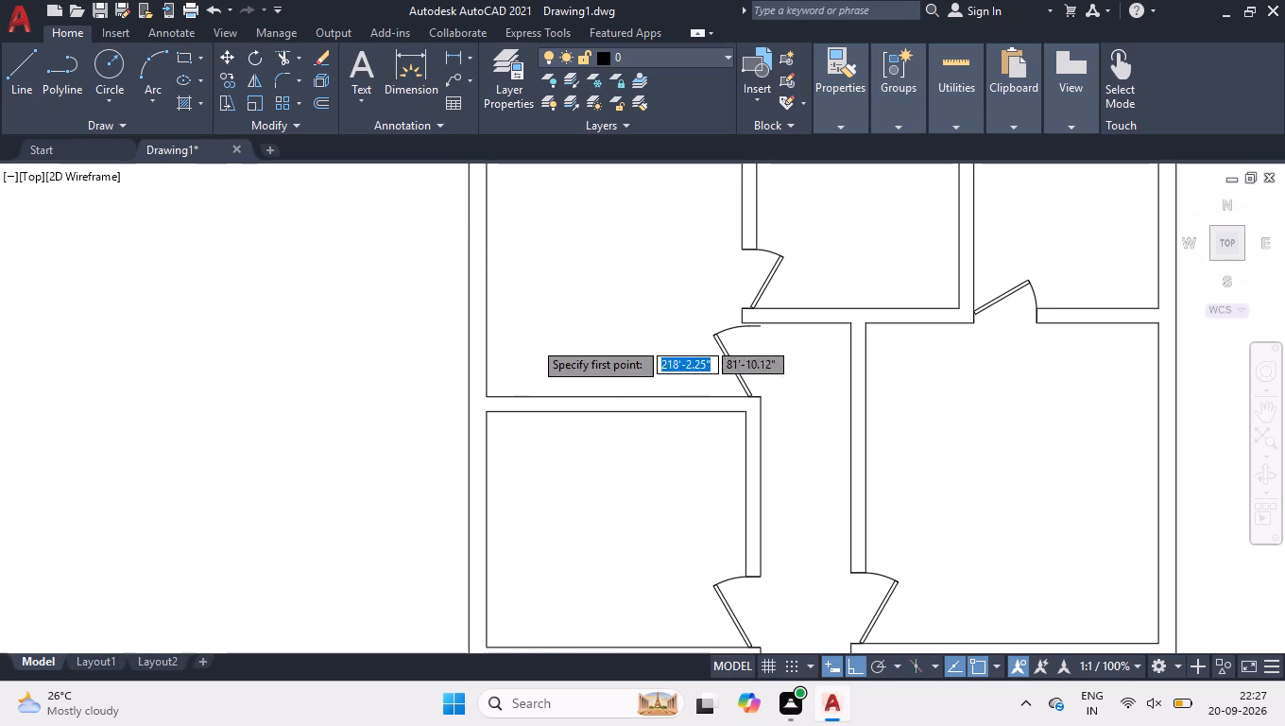
scroll(501, 265, "up", 2)
scroll(545, 428, "up", 1)
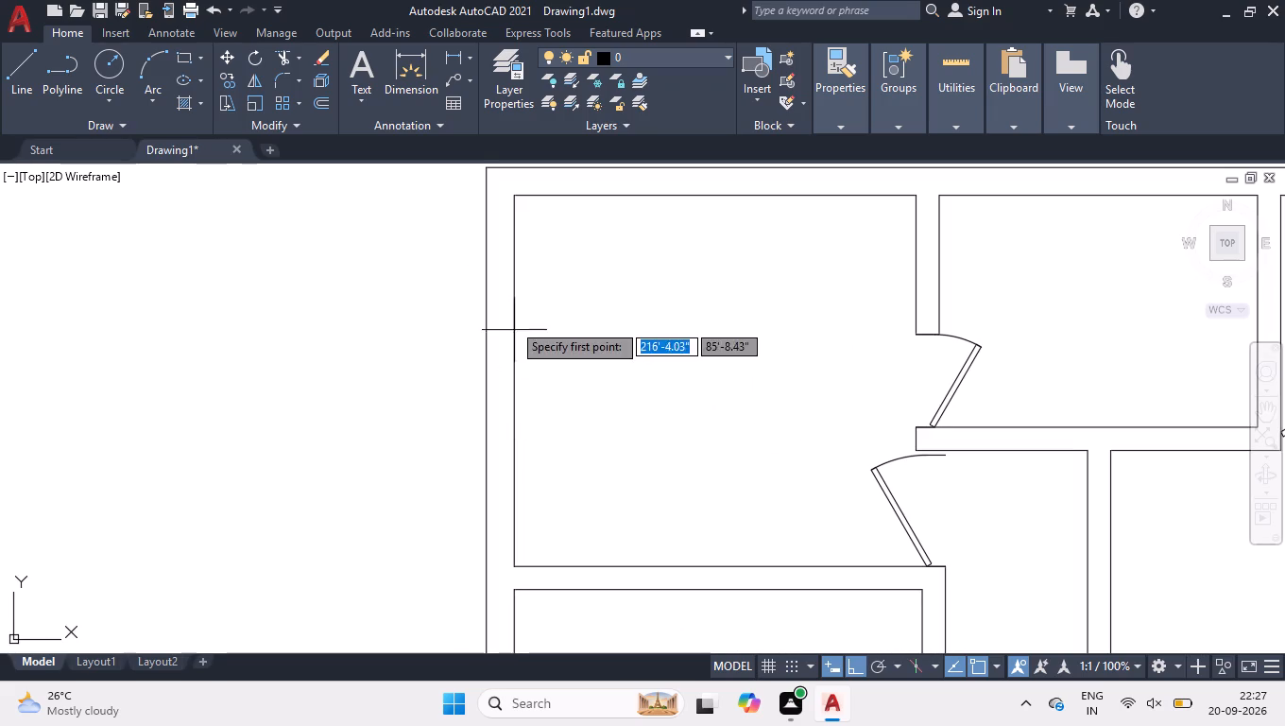
left_click(513, 291)
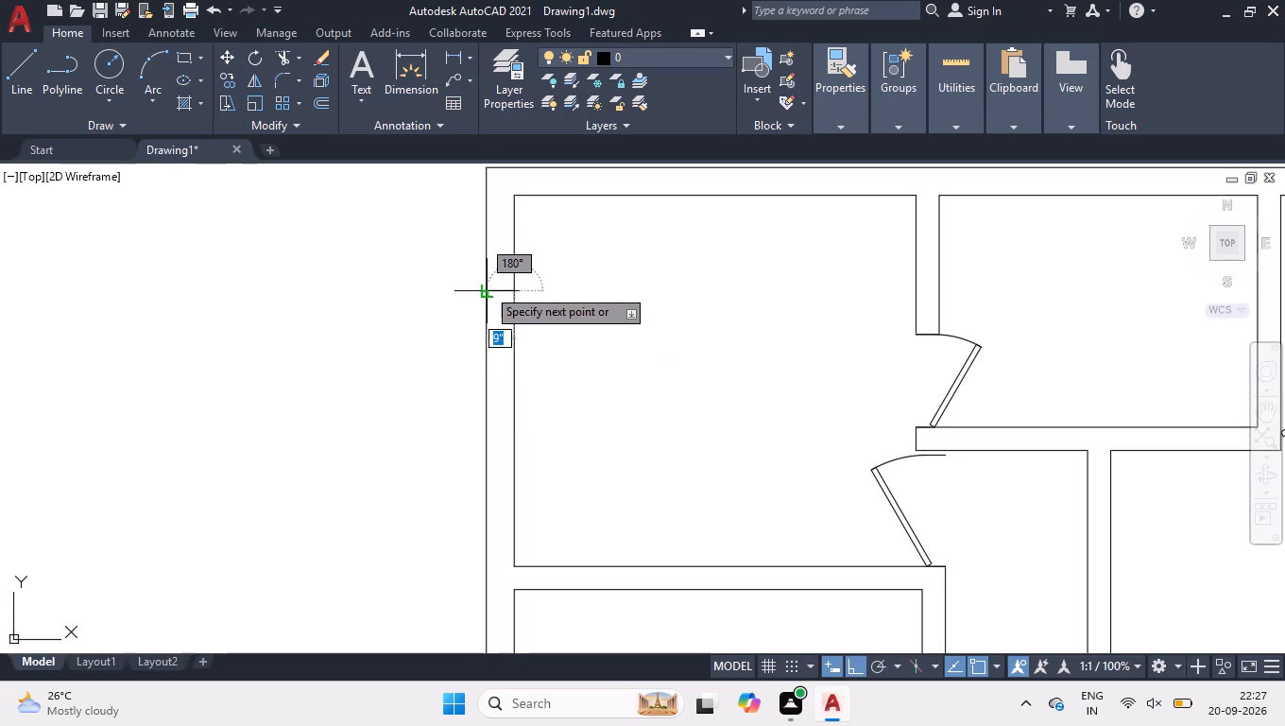
left_click(487, 287)
key("space")
key("space")
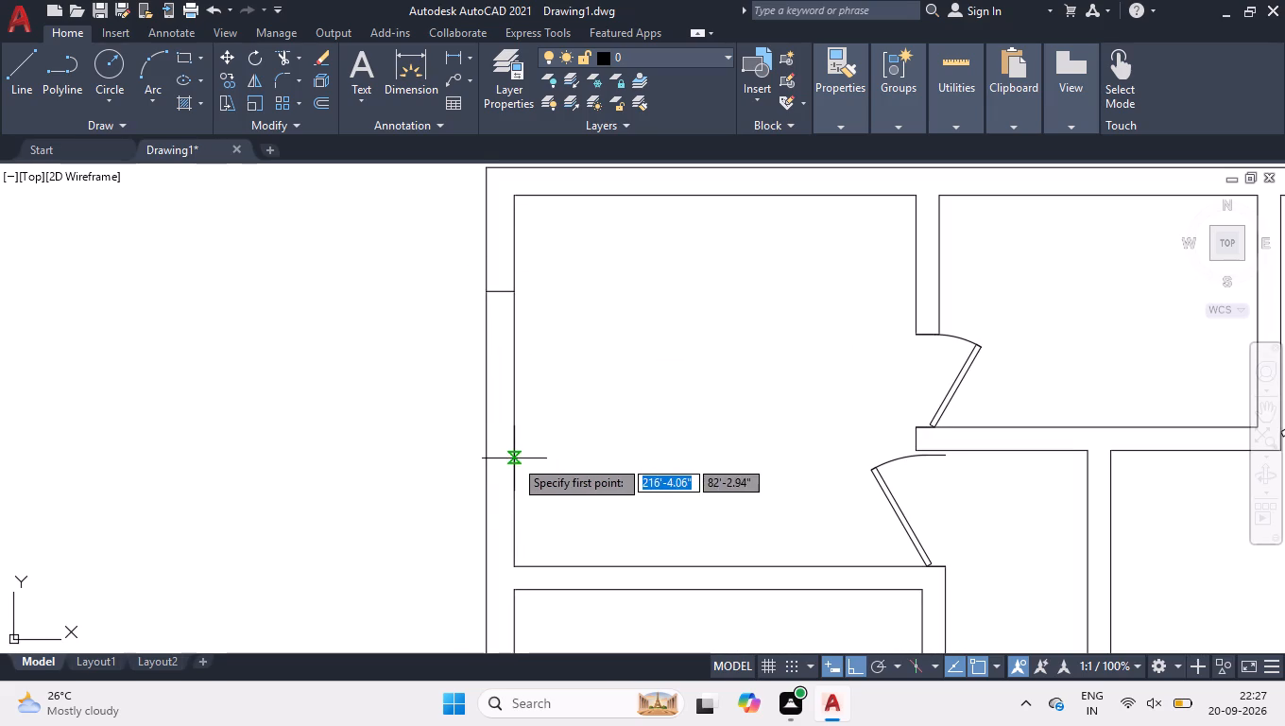
left_click(514, 458)
left_click(493, 457)
key("space")
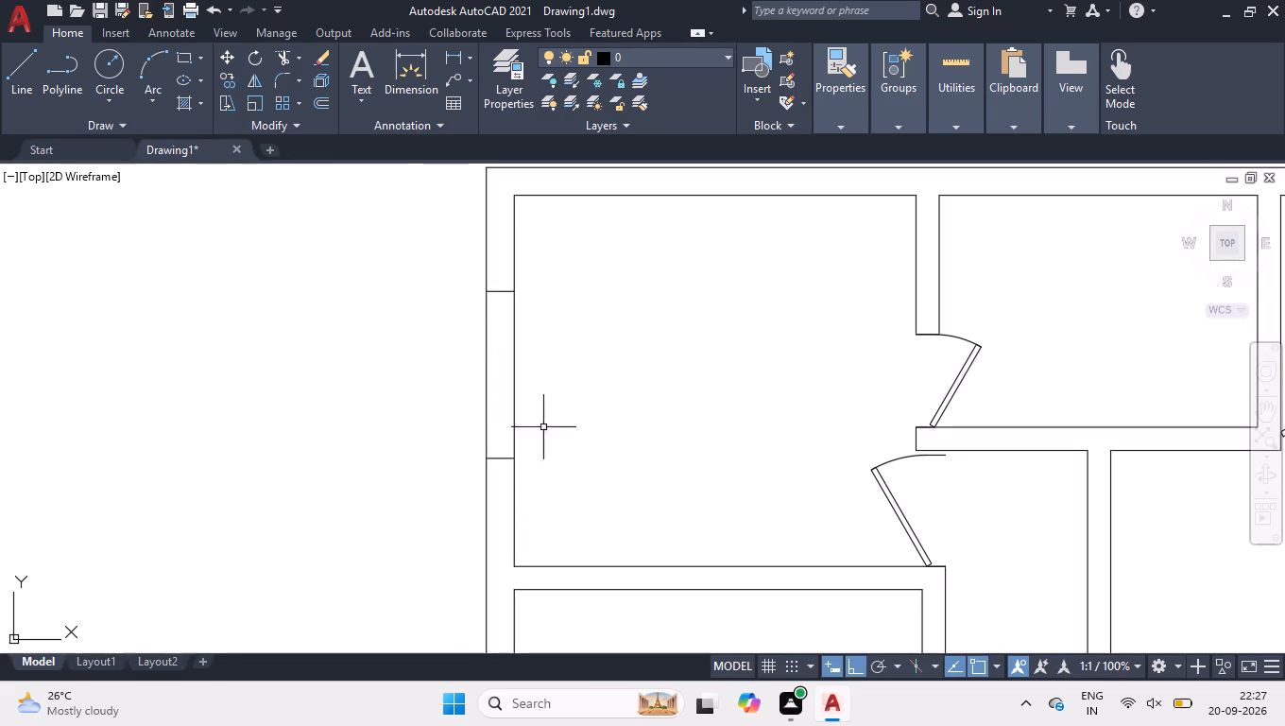
Draw the upper-left room's window centre line by joining the midpoints of its two end lines.
scroll(480, 358, "up", 1)
key("space")
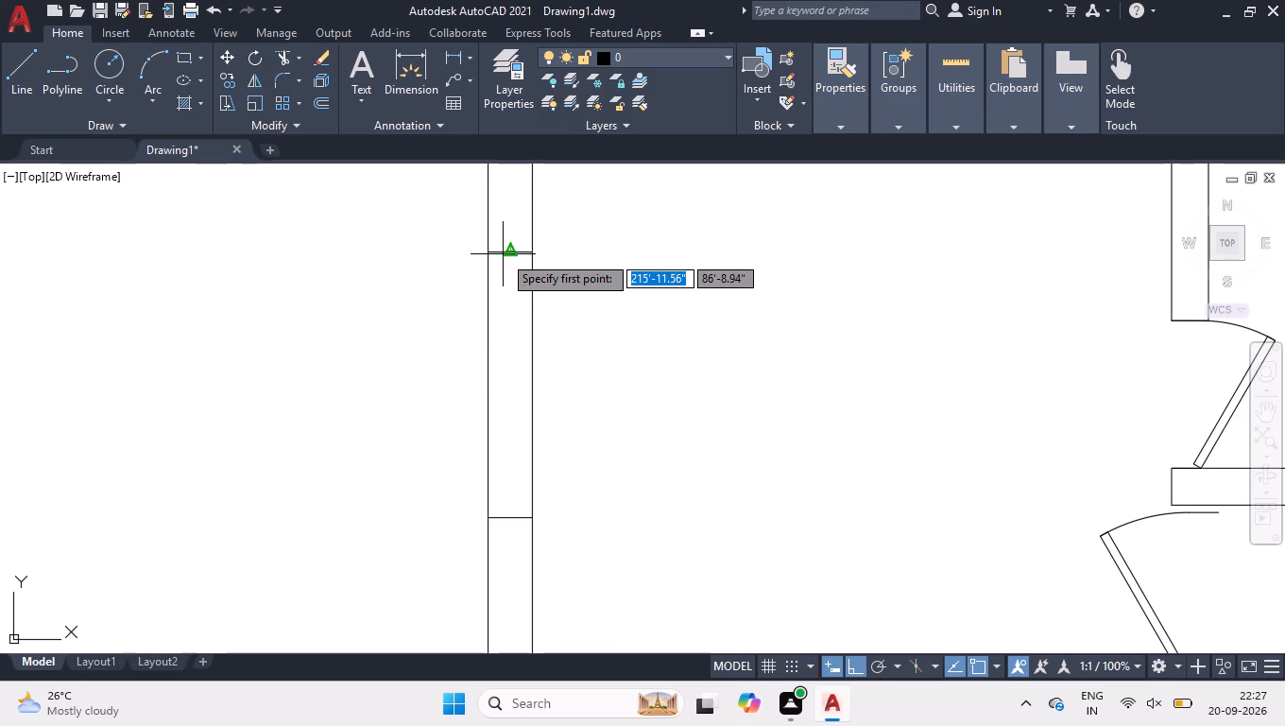
left_click(507, 253)
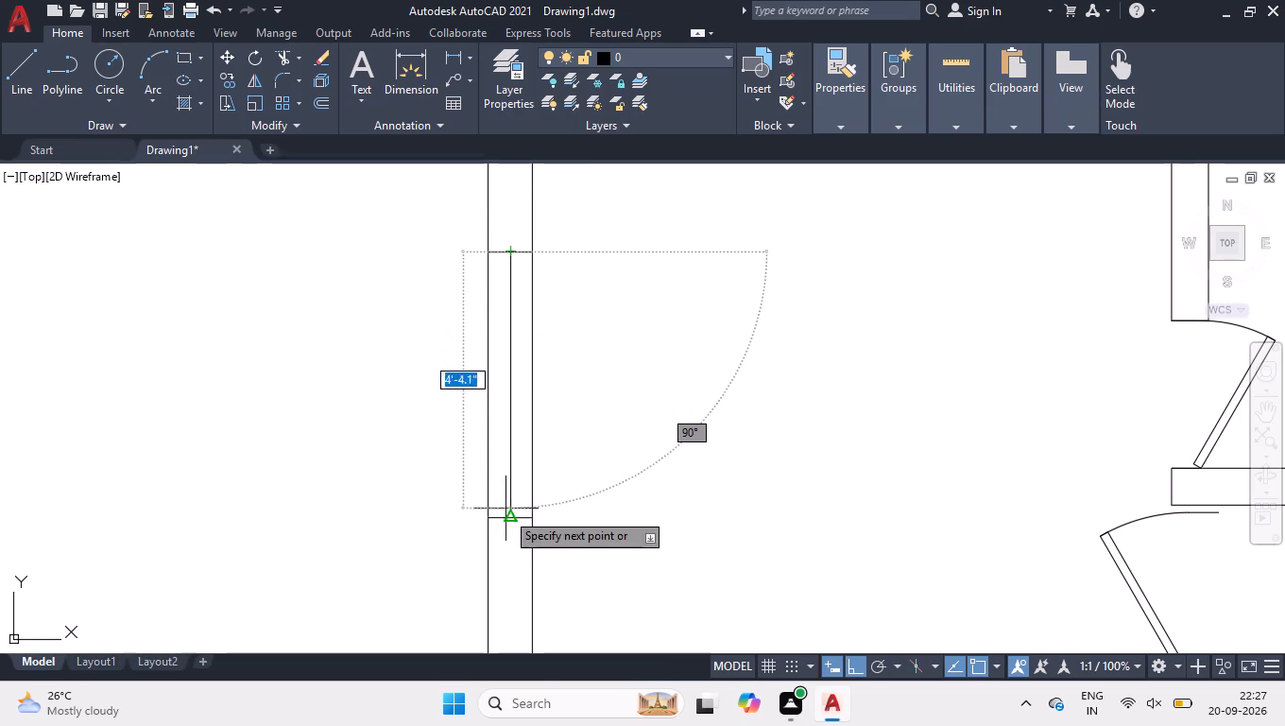
left_click(506, 521)
key("space")
Draw two horizontal window end lines across the outer left wall of the middle-left room, about 4'-6" apart.
scroll(501, 288, "down", 2)
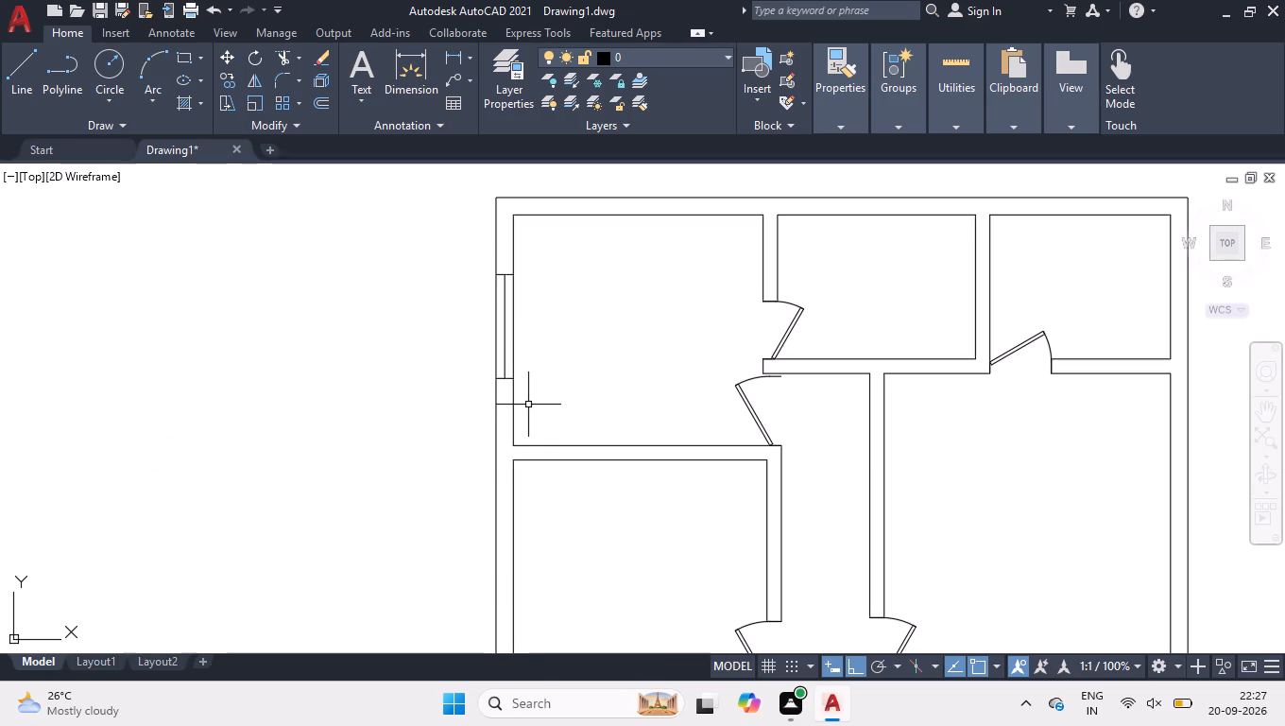
scroll(527, 405, "down", 2)
scroll(511, 526, "up", 2)
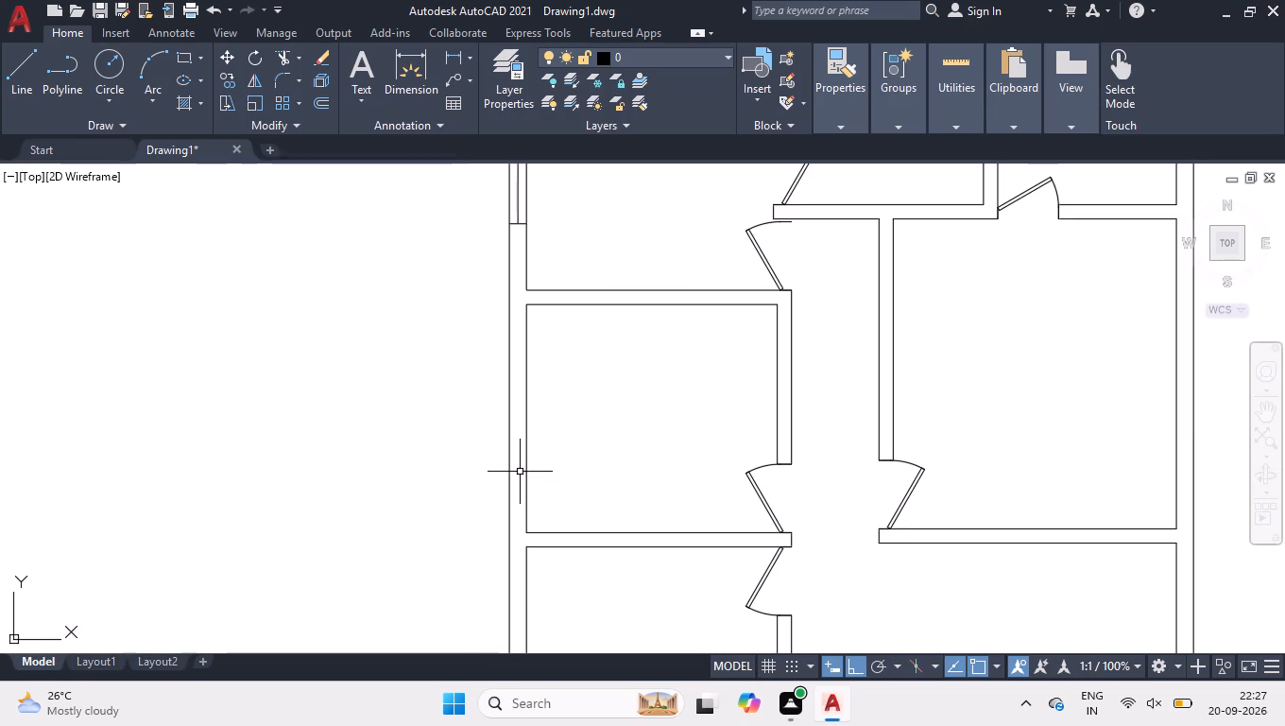
scroll(519, 473, "up", 1)
key("space")
left_click(521, 277)
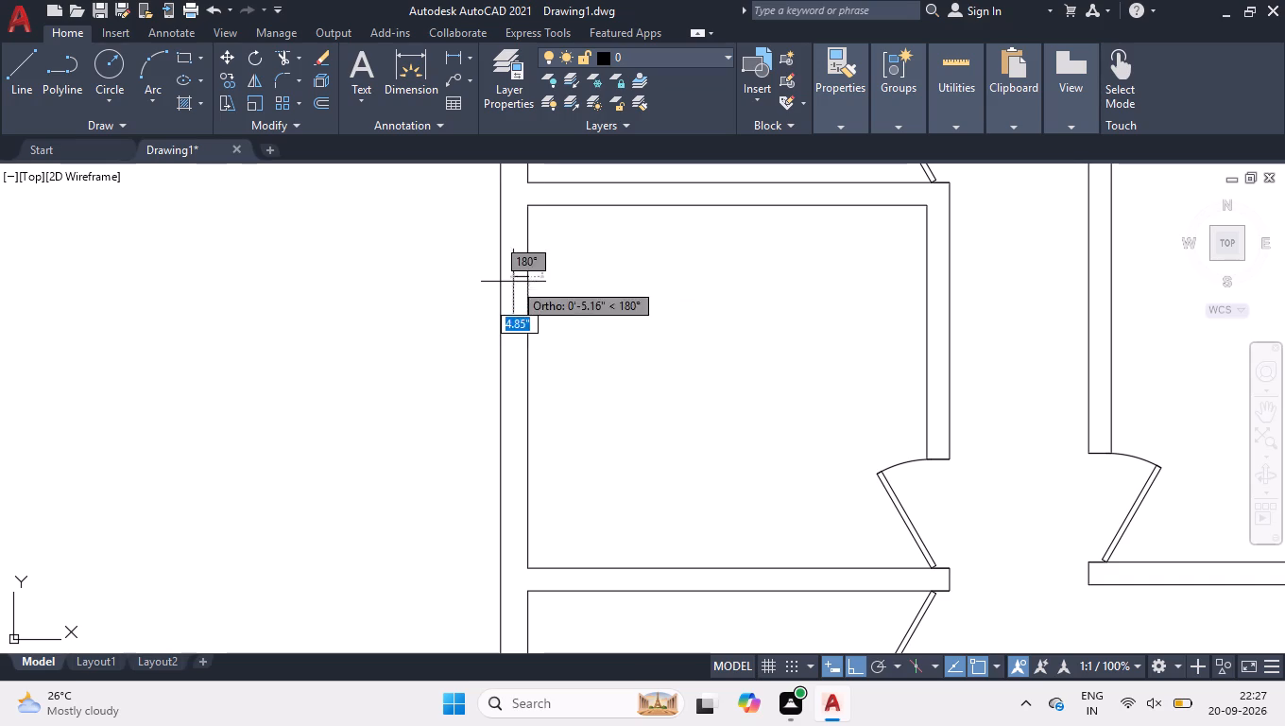
left_click(497, 278)
key("space")
key("space")
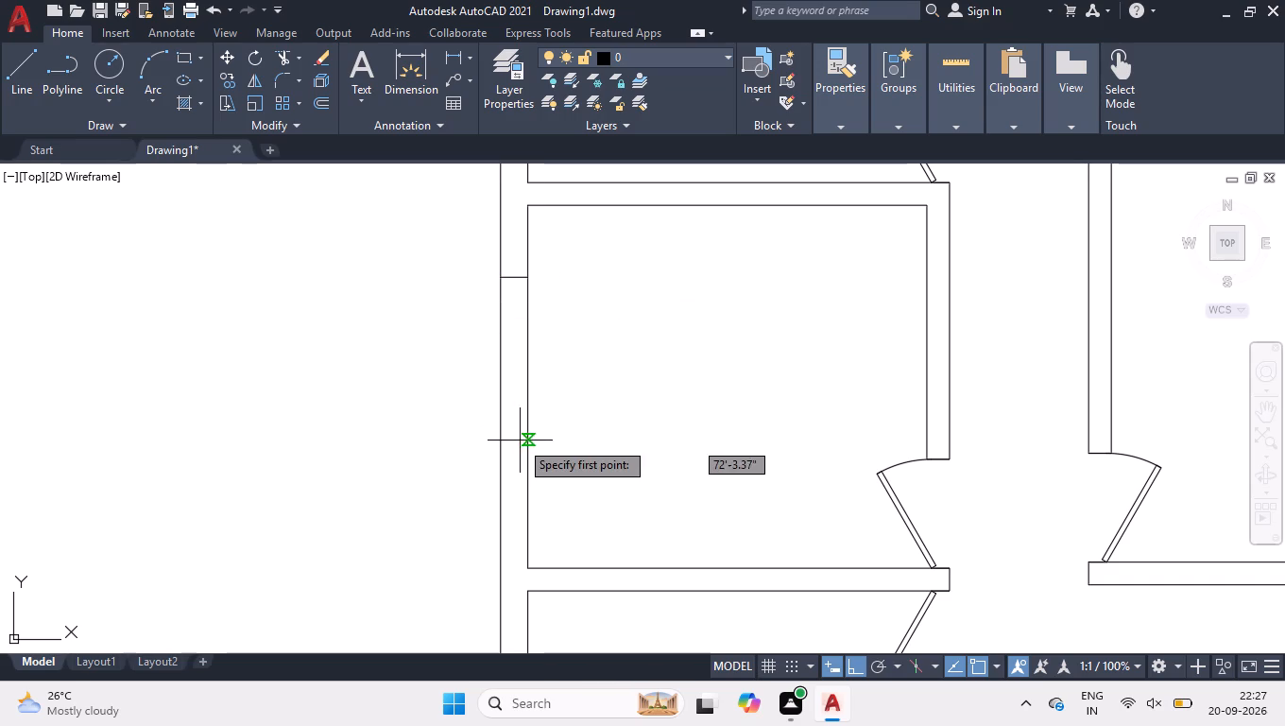
left_click(520, 441)
left_click(494, 445)
key("space")
Draw the middle-left room's window centre line by joining the midpoints of its two end lines.
scroll(488, 352, "up", 1)
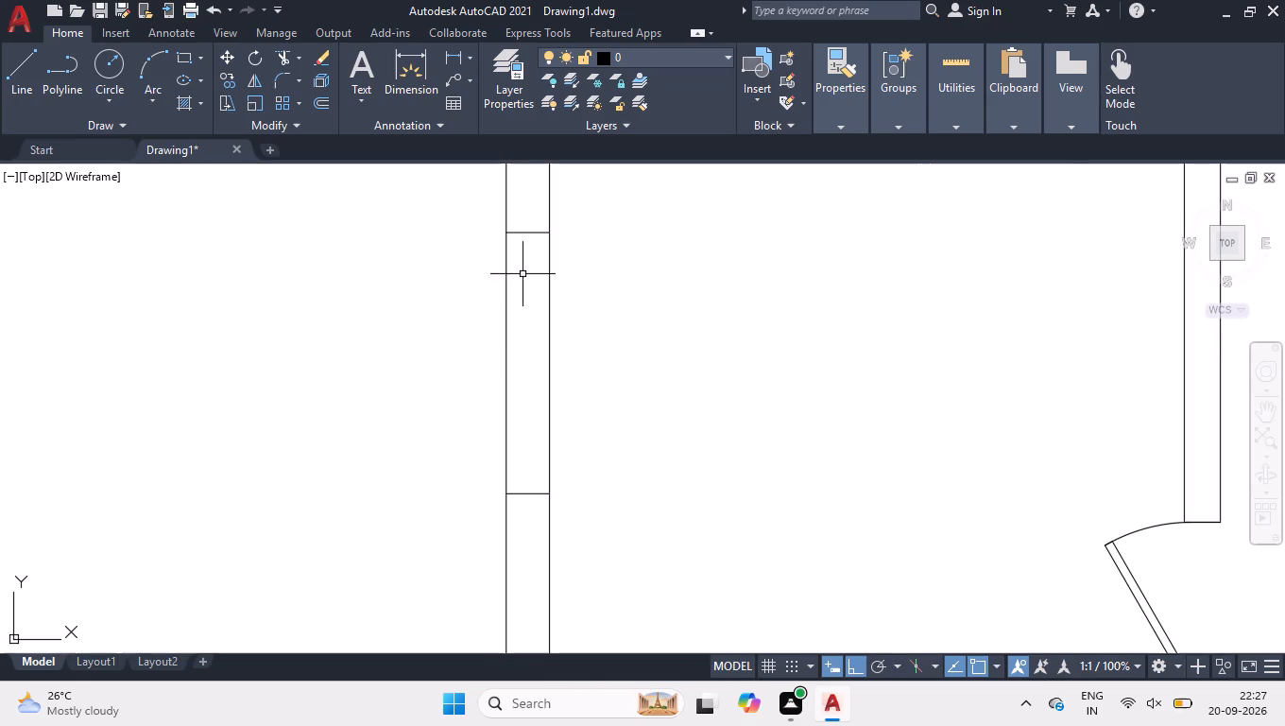
key("space")
left_click(527, 235)
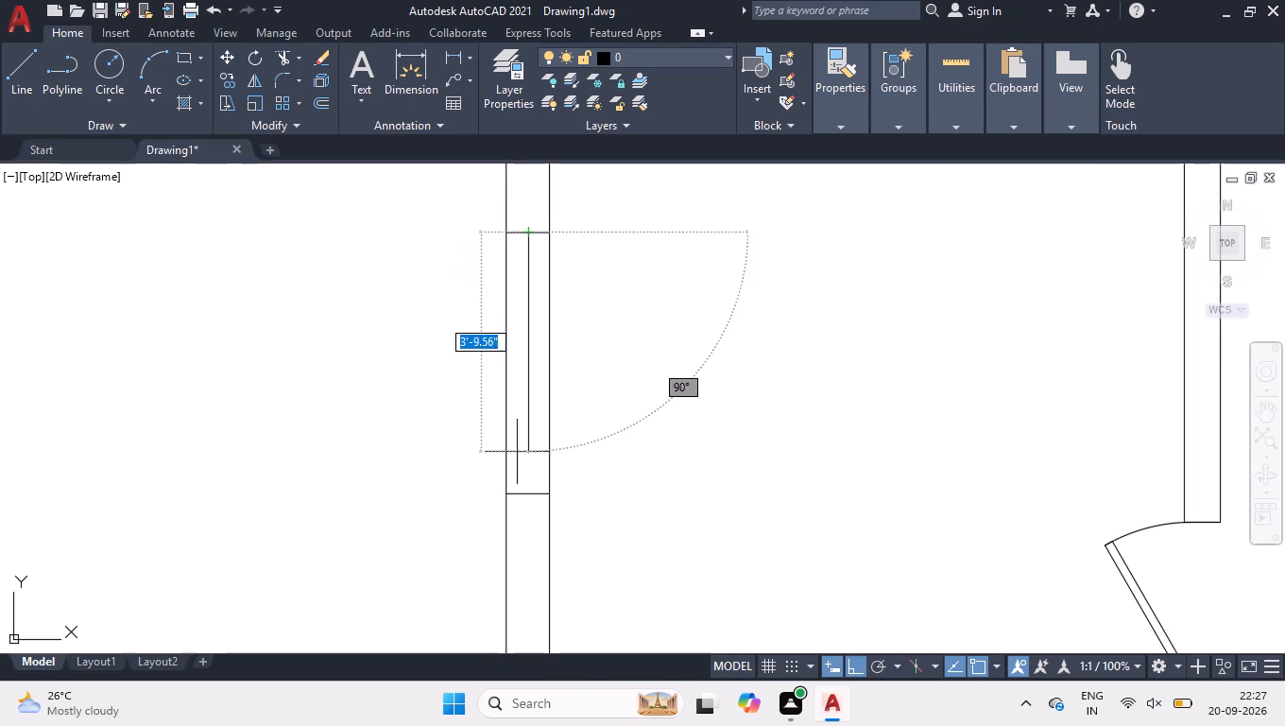
left_click(529, 493)
key("space")
scroll(497, 324, "down", 3)
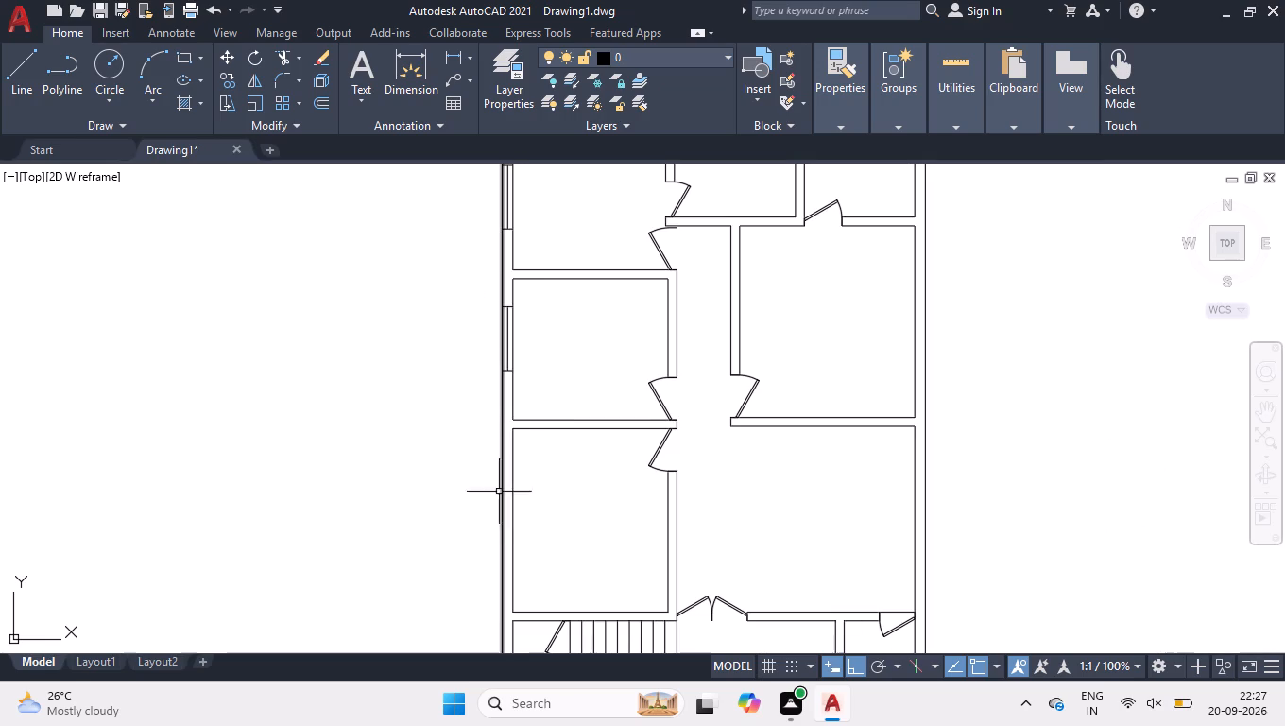
Draw two horizontal window end lines across the lower-left room's outer left wall, just below the room's upper corner.
scroll(502, 455, "up", 2)
key("space")
left_click(523, 423)
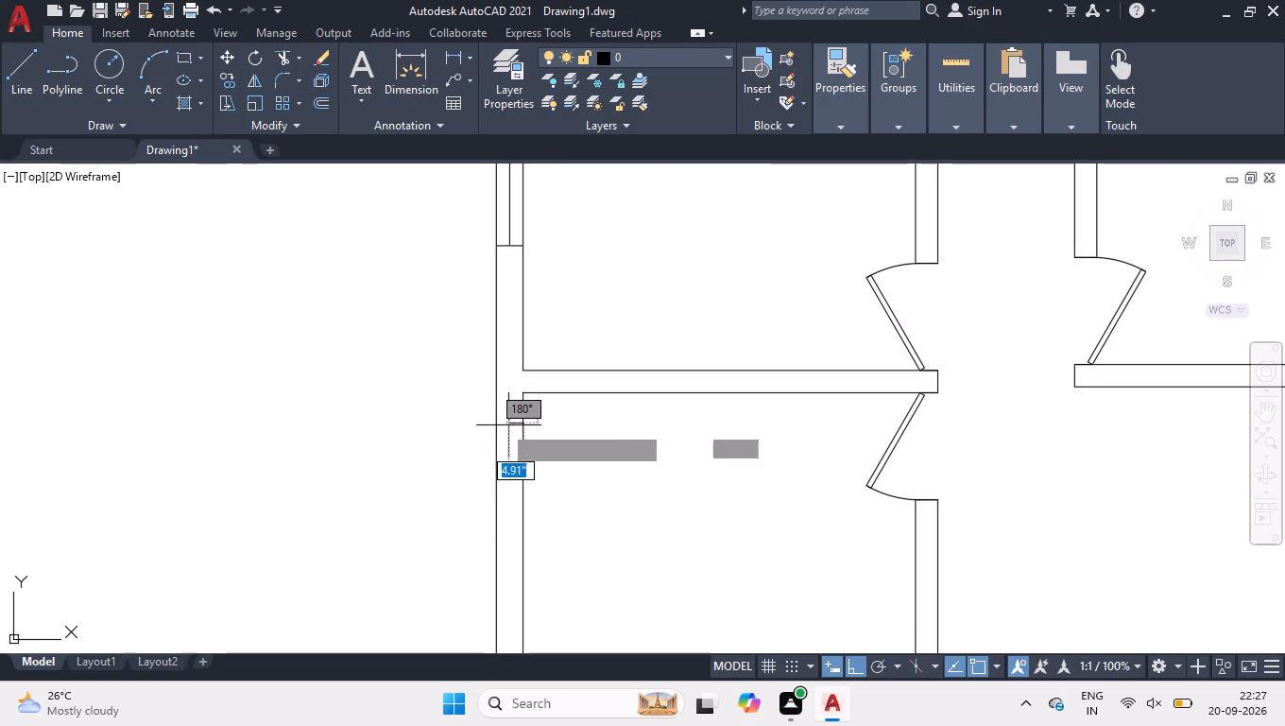
left_click(498, 424)
key("space")
key("space")
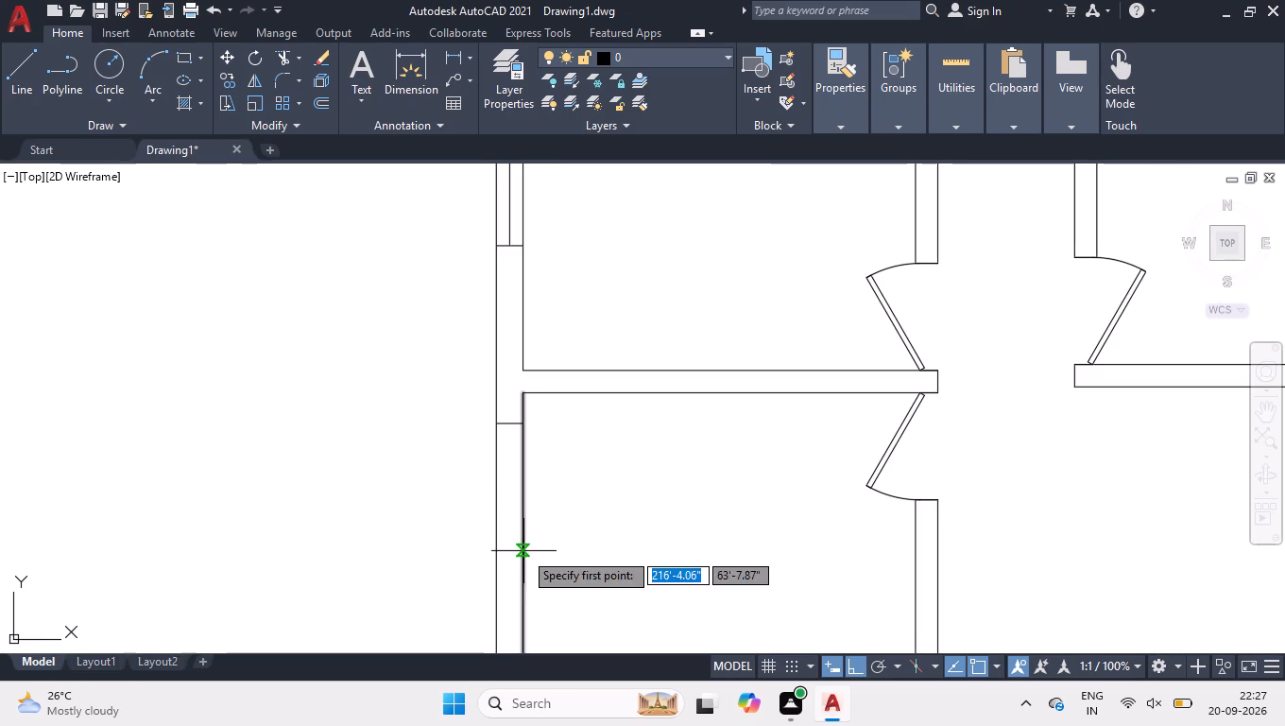
left_click(523, 551)
left_click(495, 549)
key("space")
Draw the centre line of the lower-left room's upper window by joining the midpoints of its two end lines.
scroll(489, 537, "up", 2)
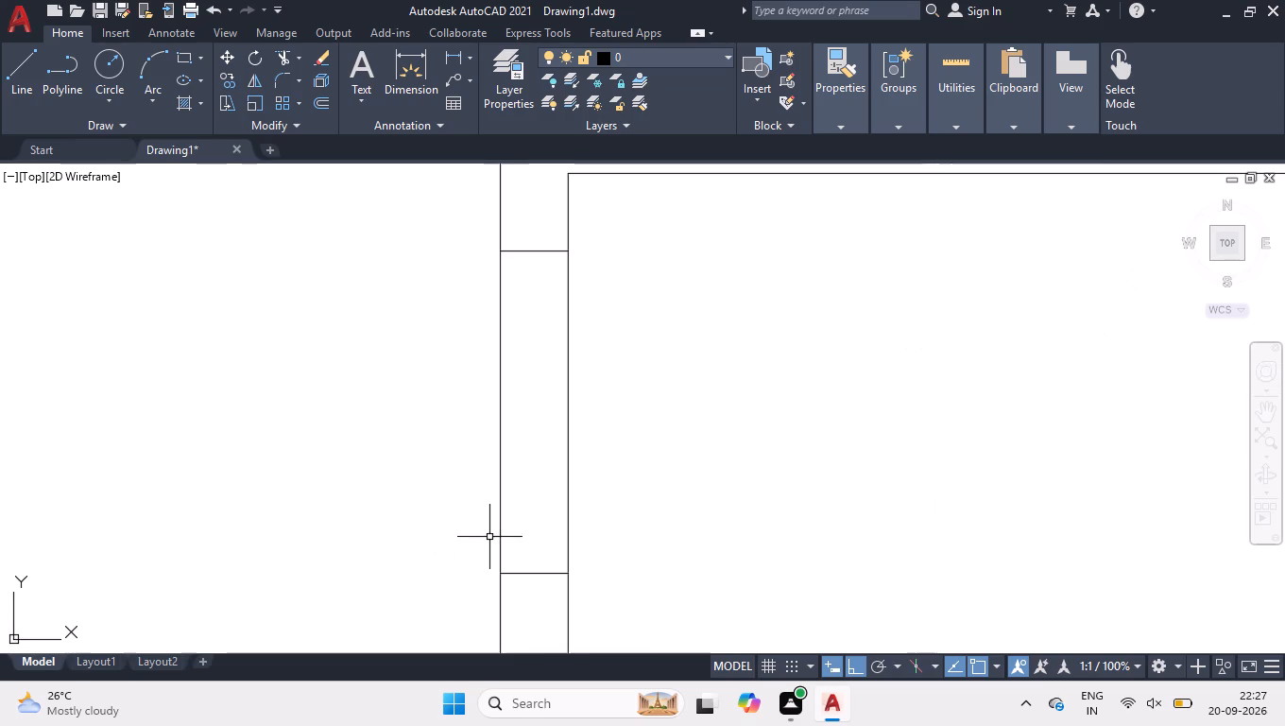
key("space")
left_click(532, 575)
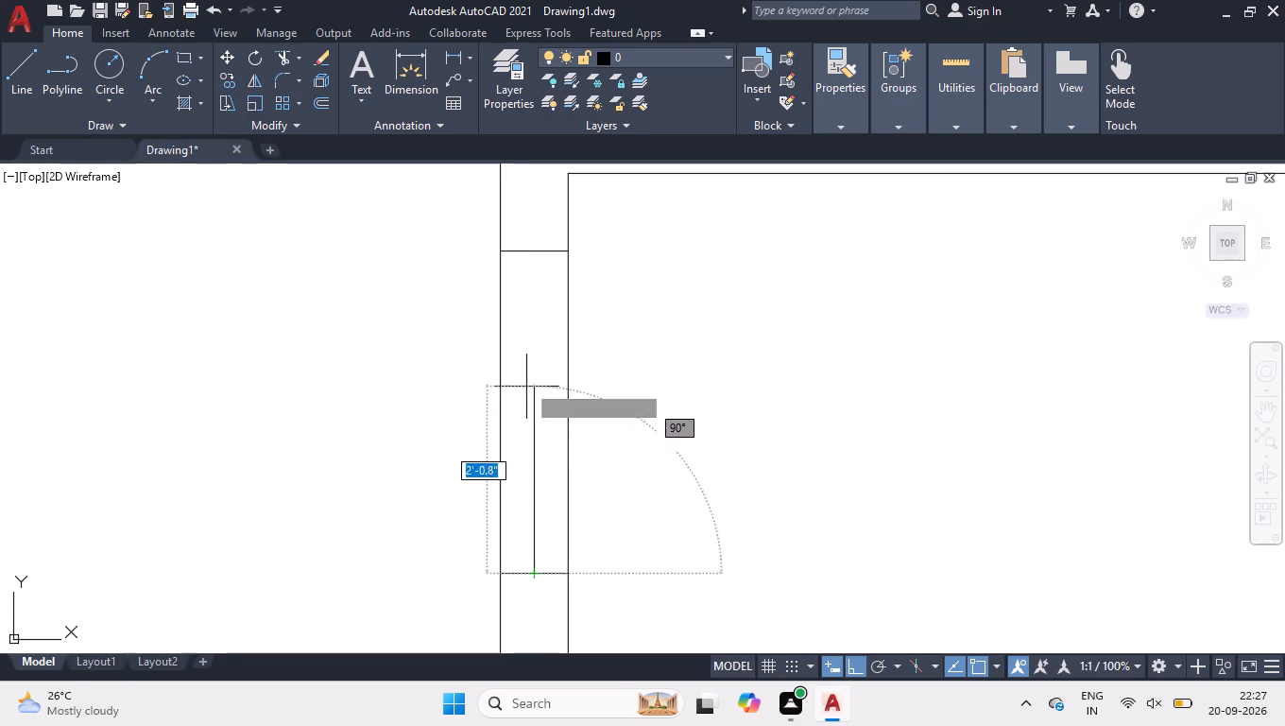
left_click(533, 256)
key("space")
Draw two horizontal end lines for a second window in the lower-left room's outer left wall, just above its bottom corner.
scroll(532, 247, "down", 2)
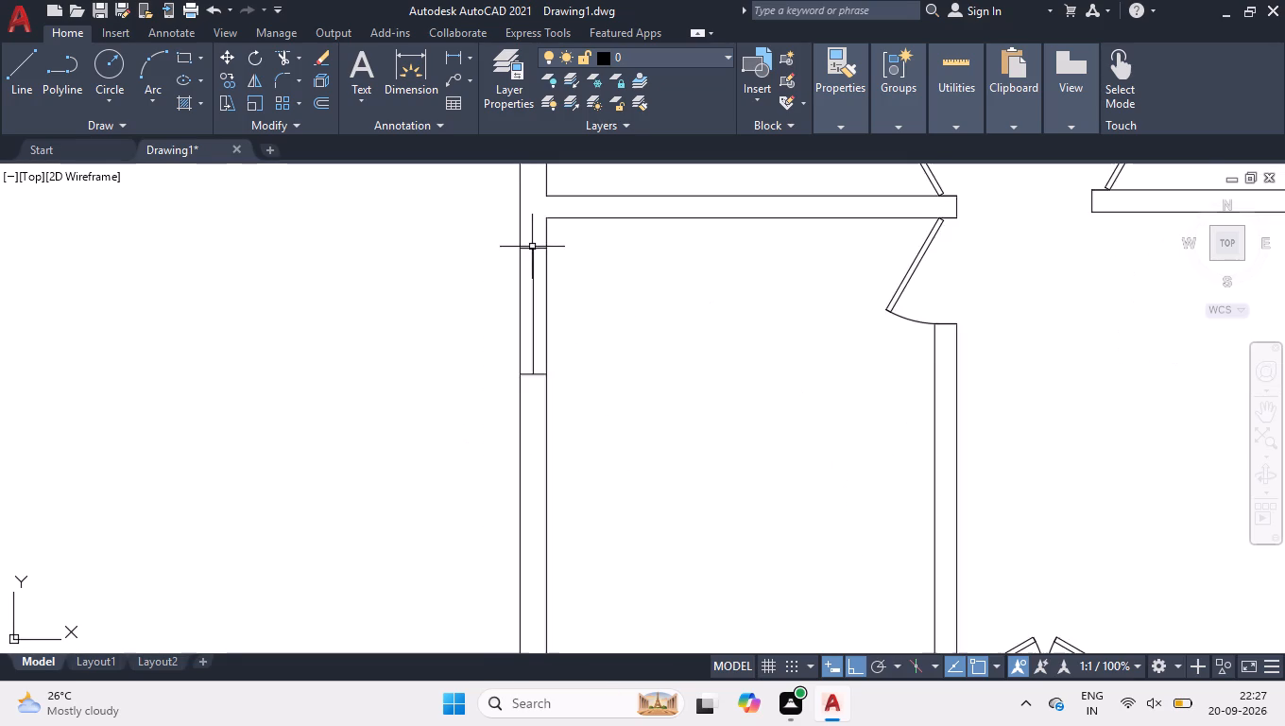
scroll(532, 250, "down", 2)
scroll(524, 418, "up", 1)
scroll(529, 300, "up", 1)
key("space")
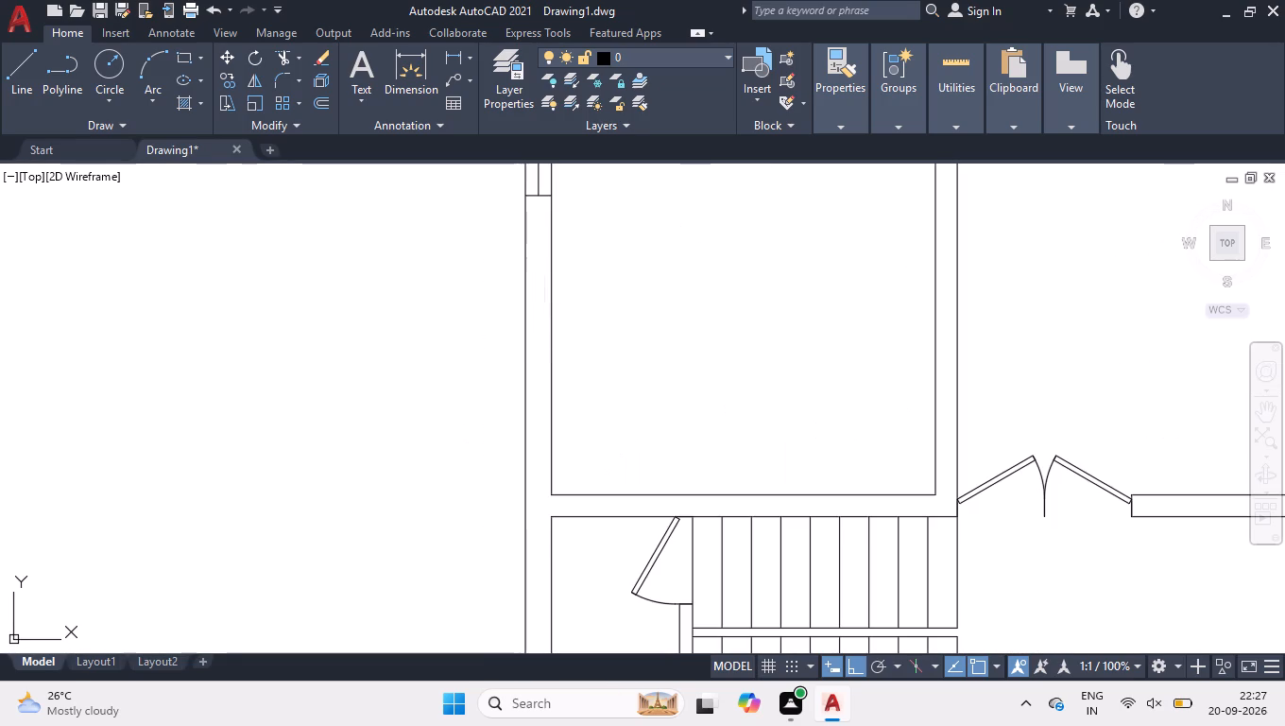
left_click(547, 462)
left_click(520, 465)
key("space")
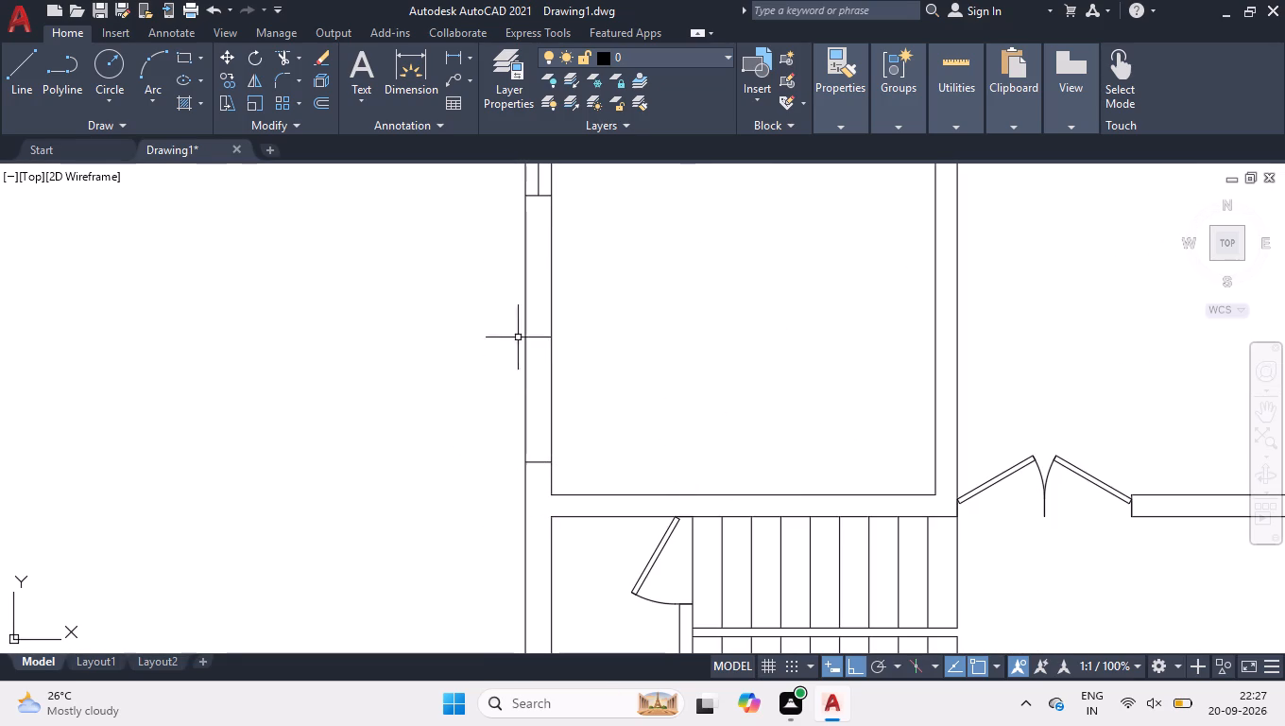
key("space")
left_click(526, 354)
left_click(555, 354)
key("space")
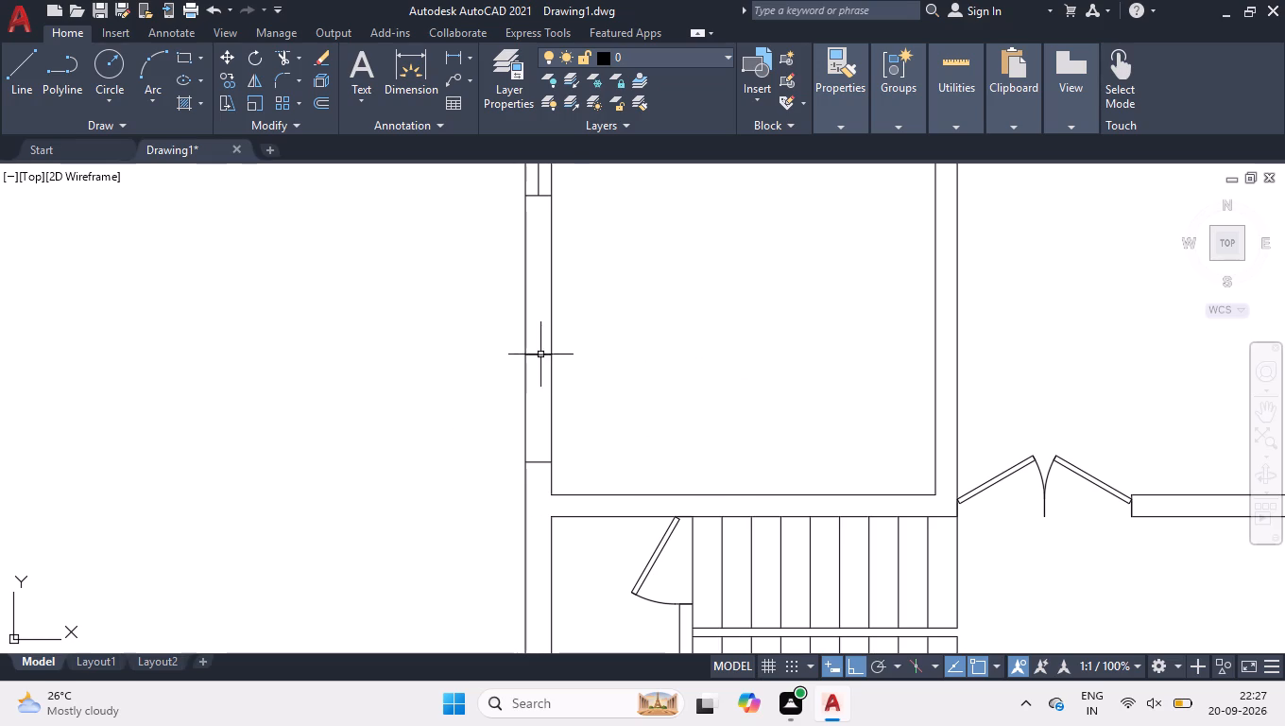
Draw the centre line of the lower-left room's second window by joining the midpoints of its end lines.
scroll(538, 356, "up", 2)
key("space")
left_click(540, 352)
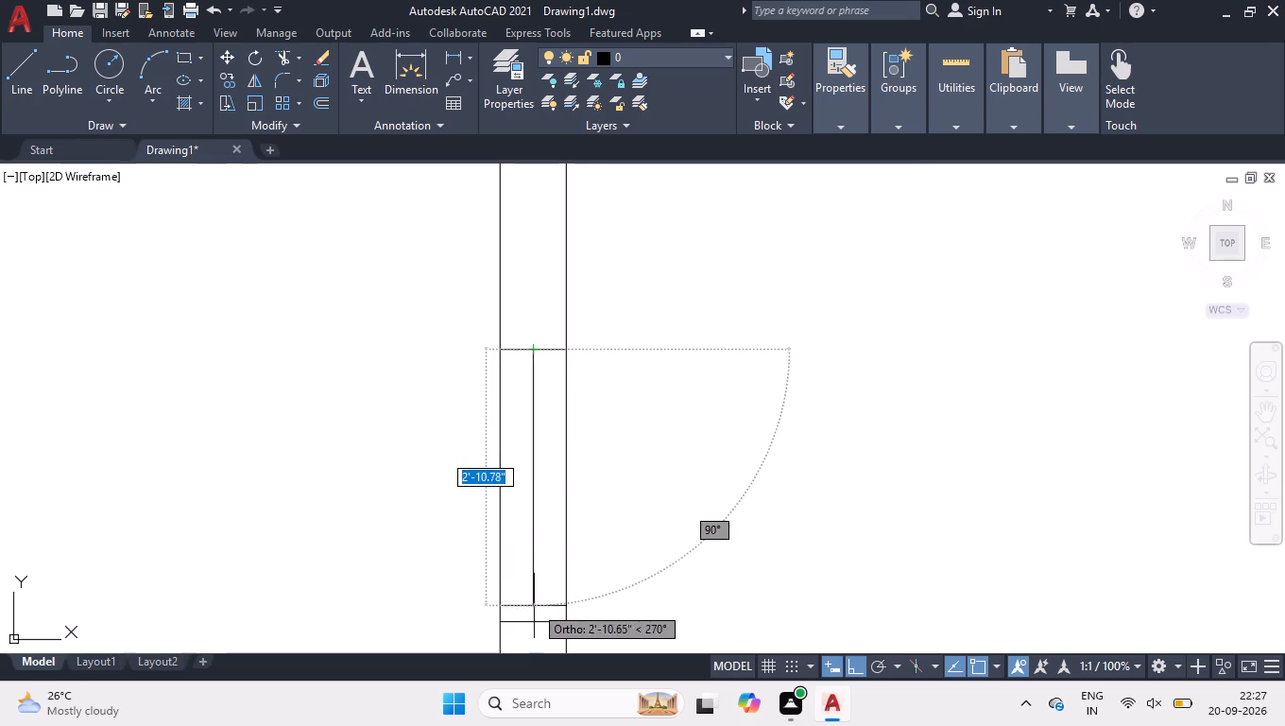
left_click(536, 627)
key("space")
Draw two 9" vertical window end lines across the bottom outer wall below the small room beside the stairs.
scroll(516, 457, "down", 2)
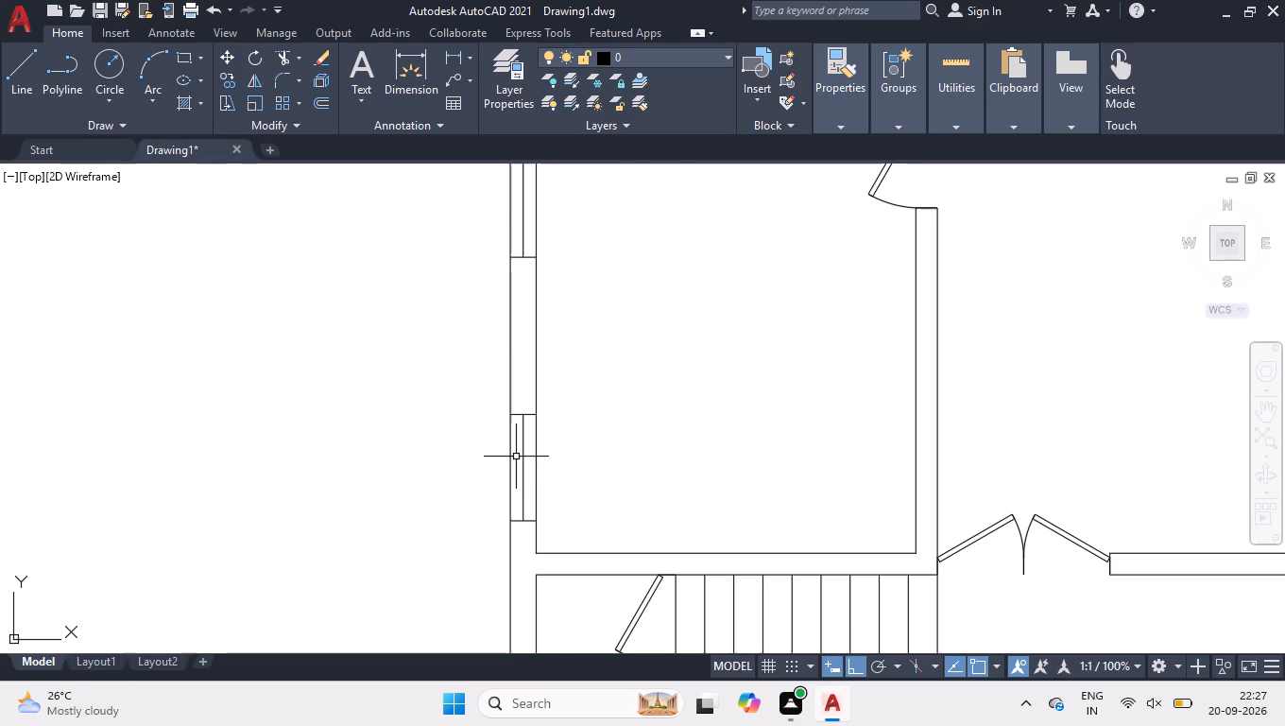
scroll(531, 434, "down", 3)
scroll(547, 538, "up", 5)
key("space")
left_click(447, 492)
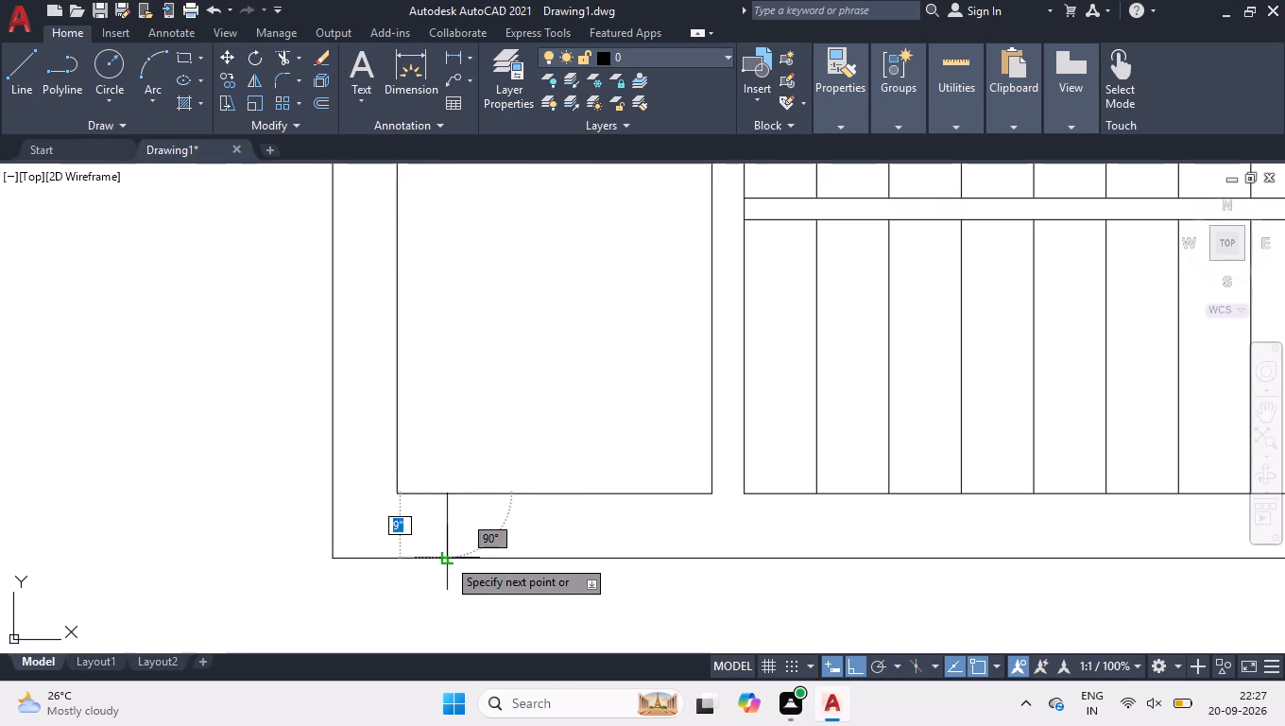
left_click(447, 558)
key("space")
key("space")
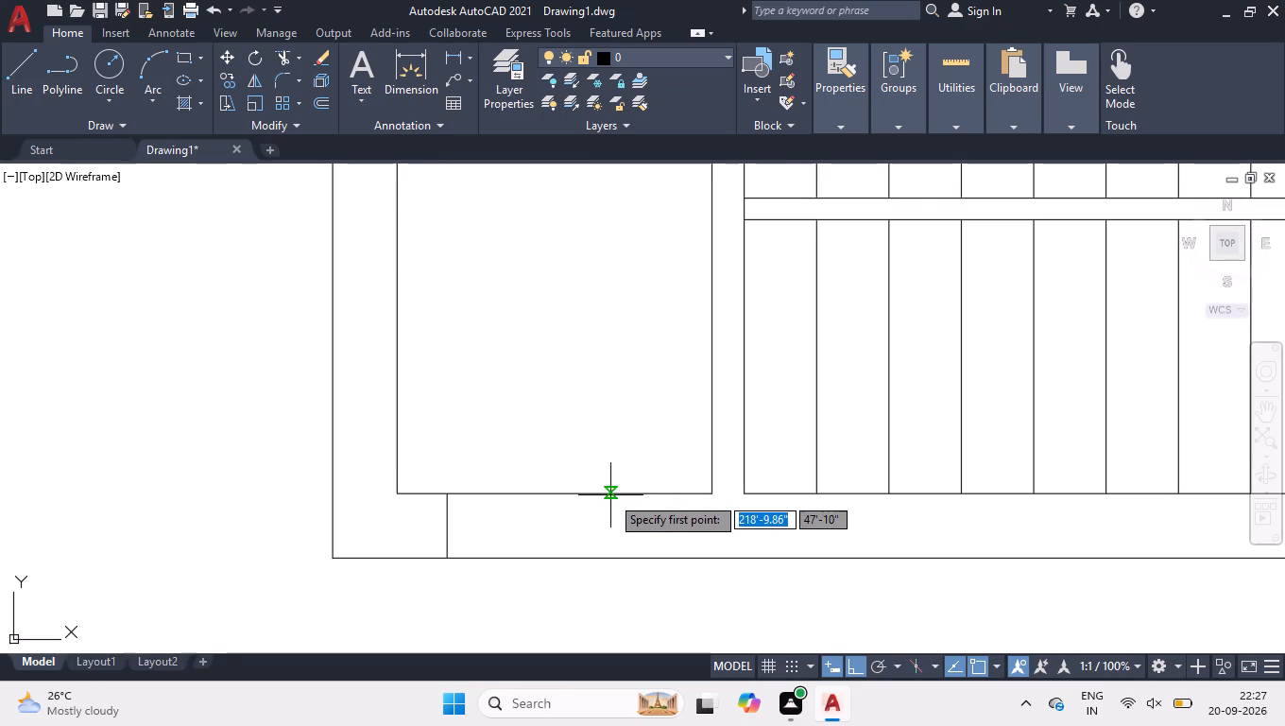
left_click(611, 495)
left_click(610, 562)
key("space")
Draw the window centre line below the small stair-side room by joining the midpoints of its two end lines.
key("space")
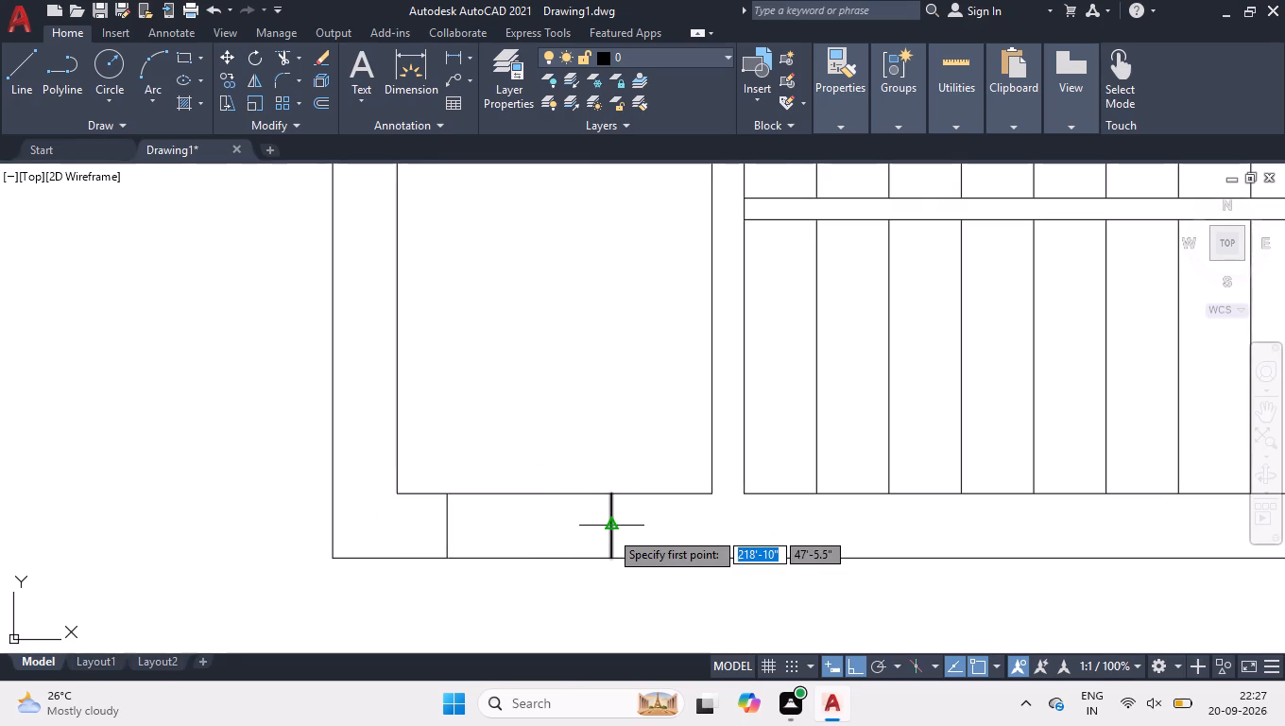
left_click(609, 530)
left_click(445, 530)
key("space")
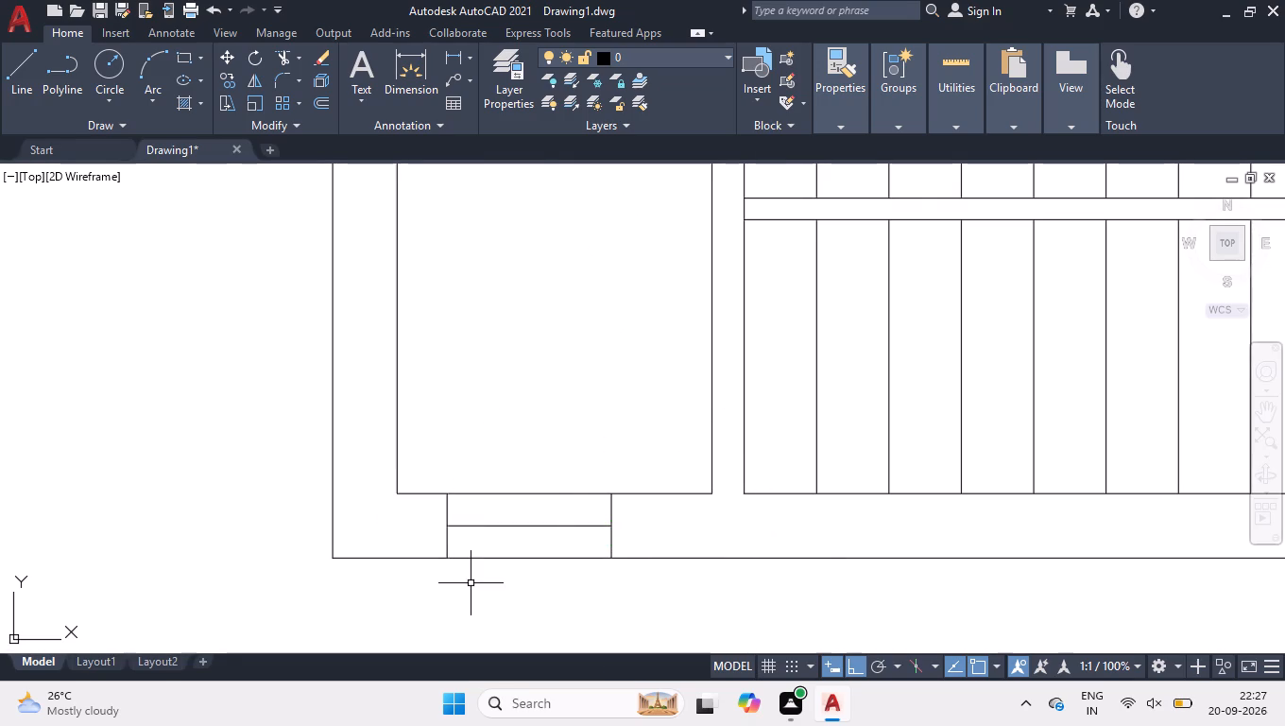
Draw two vertical window end lines across the bottom outer wall below the small room at the plan's bottom-right corner.
scroll(471, 585, "down", 3)
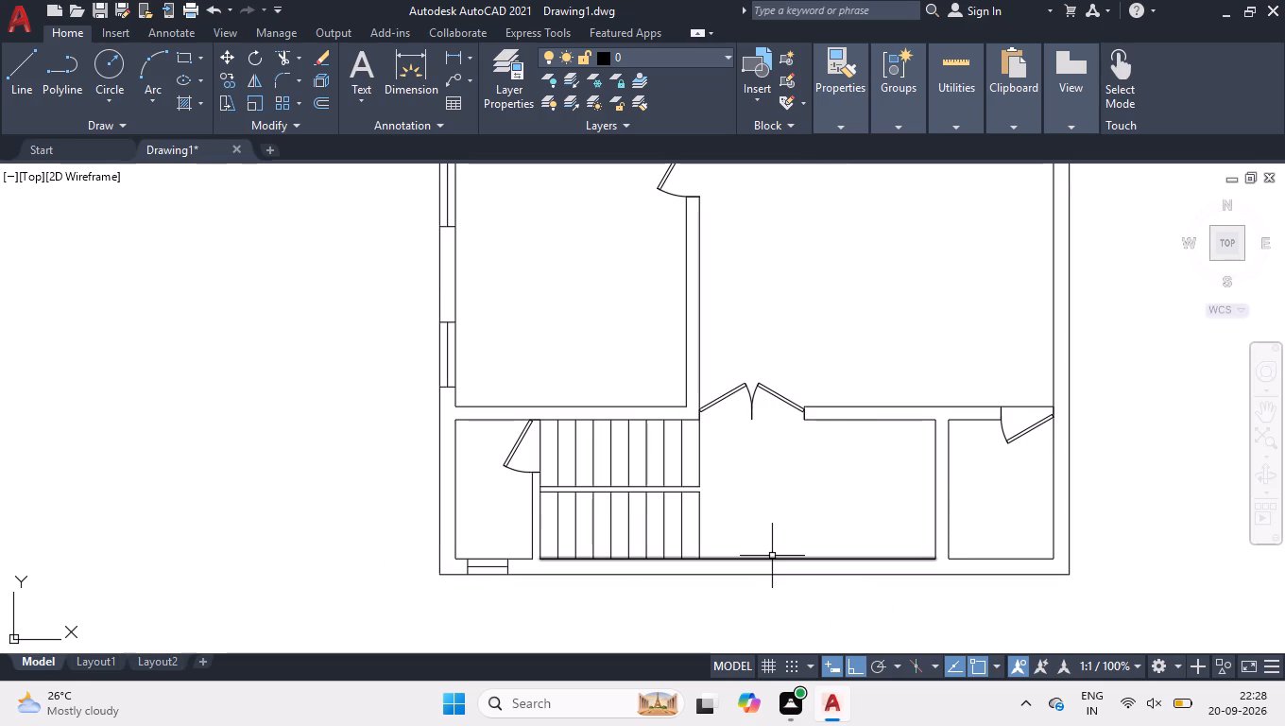
scroll(1034, 560, "up", 2)
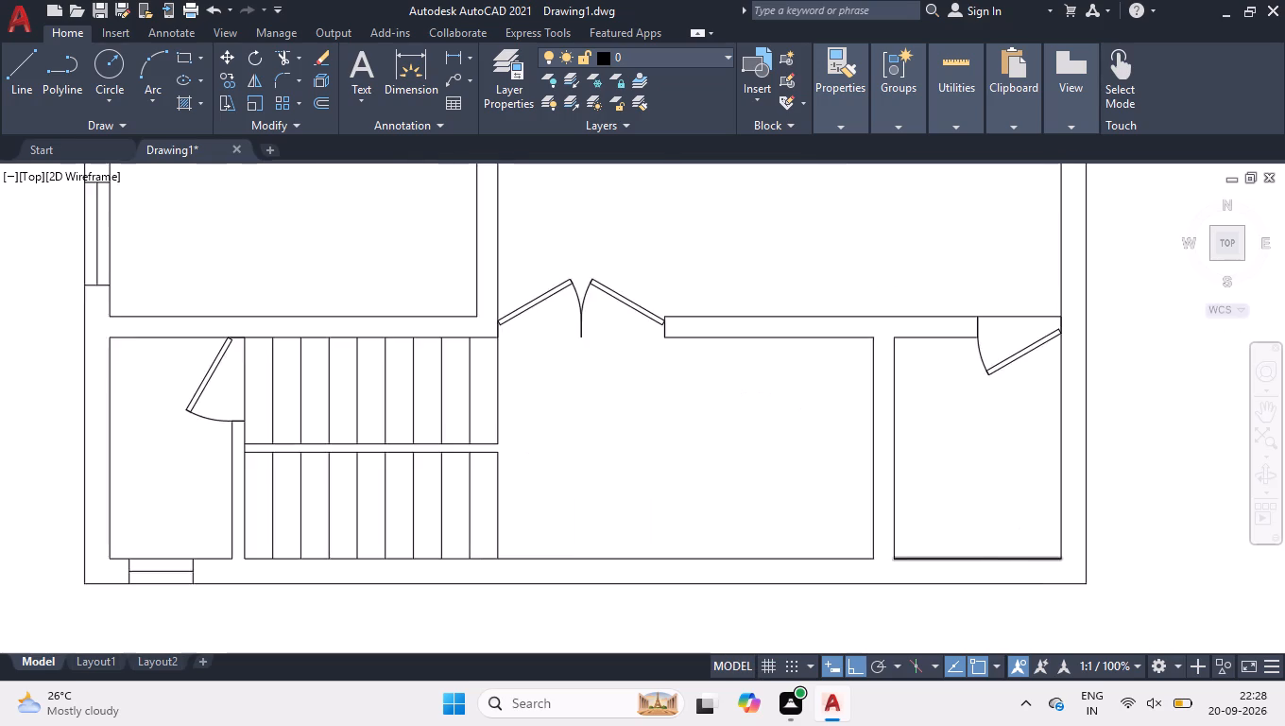
key("space")
left_click(880, 557)
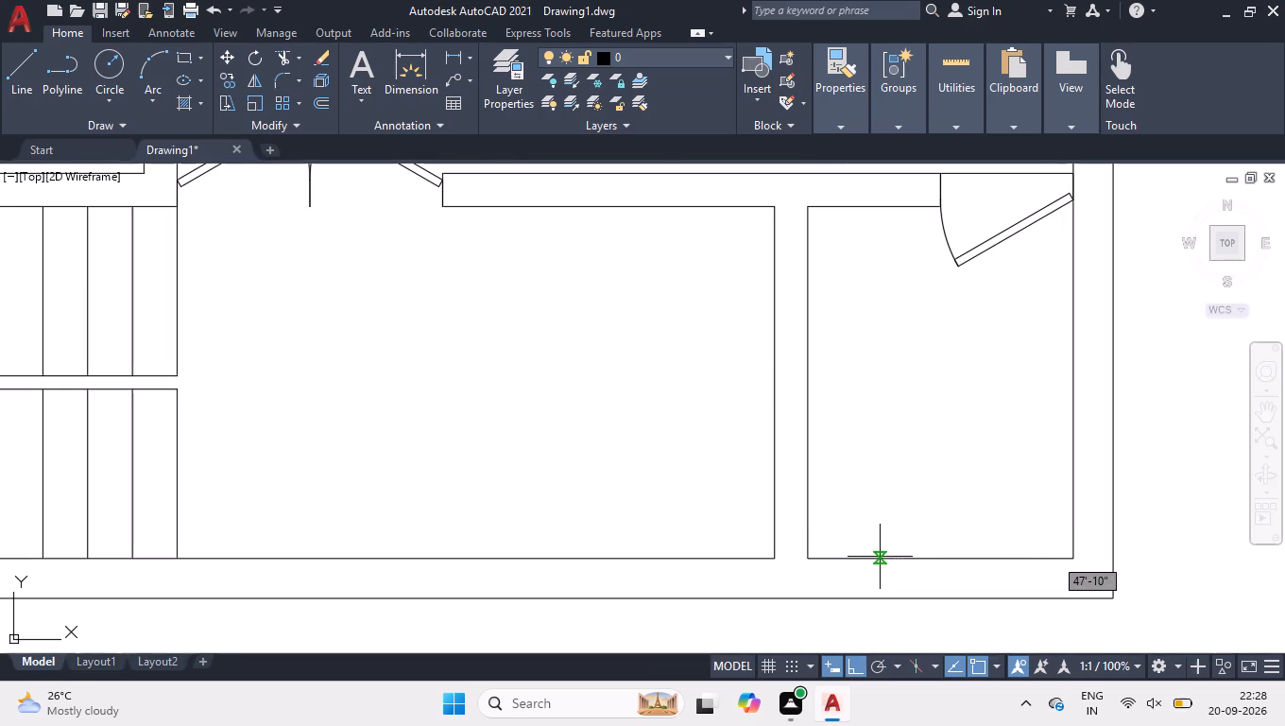
left_click(875, 594)
key("space")
key("space")
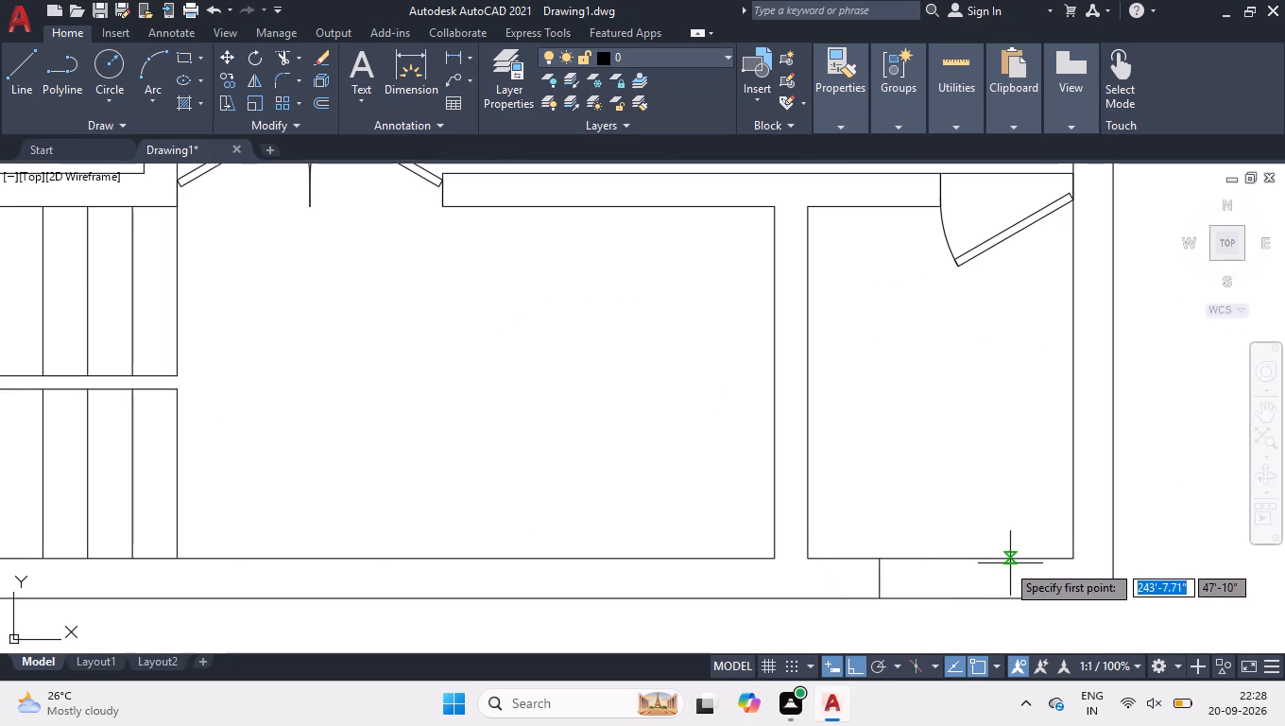
left_click(995, 560)
left_click(996, 596)
key("space")
Draw the small bottom-right room's window centre line by joining the midpoints of its two end lines.
scroll(986, 589, "up", 2)
key("space")
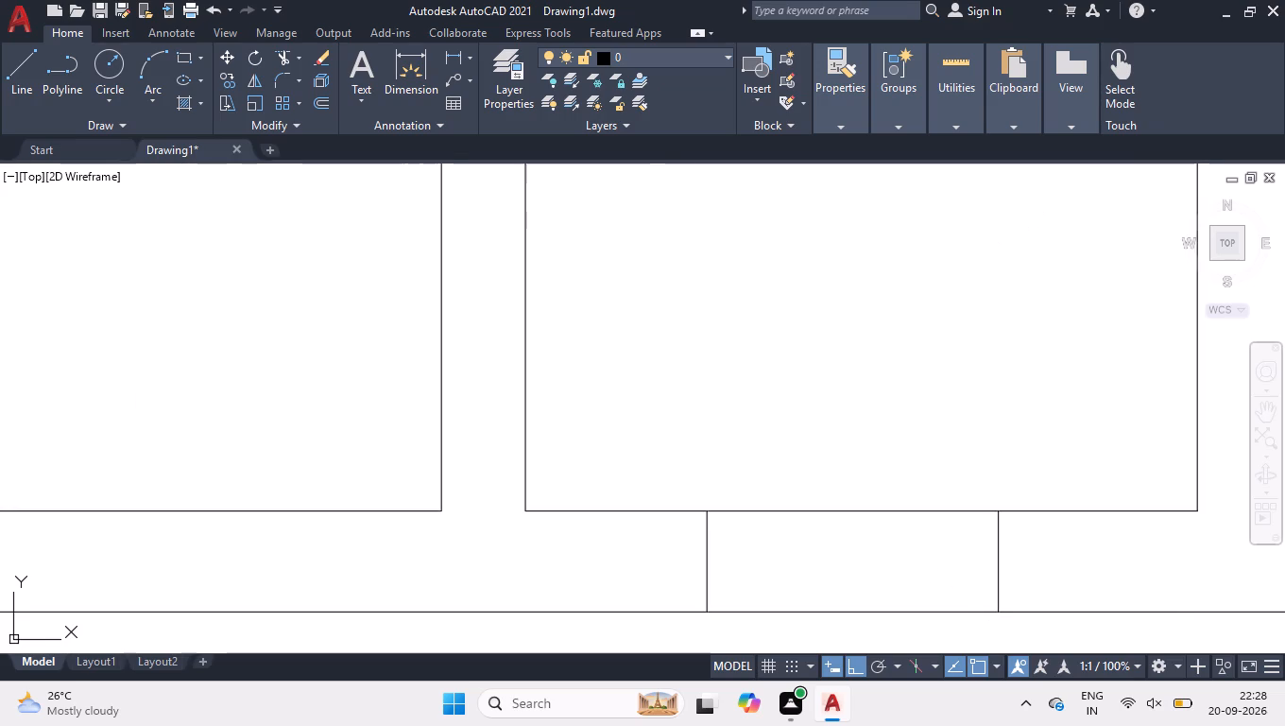
left_click(999, 560)
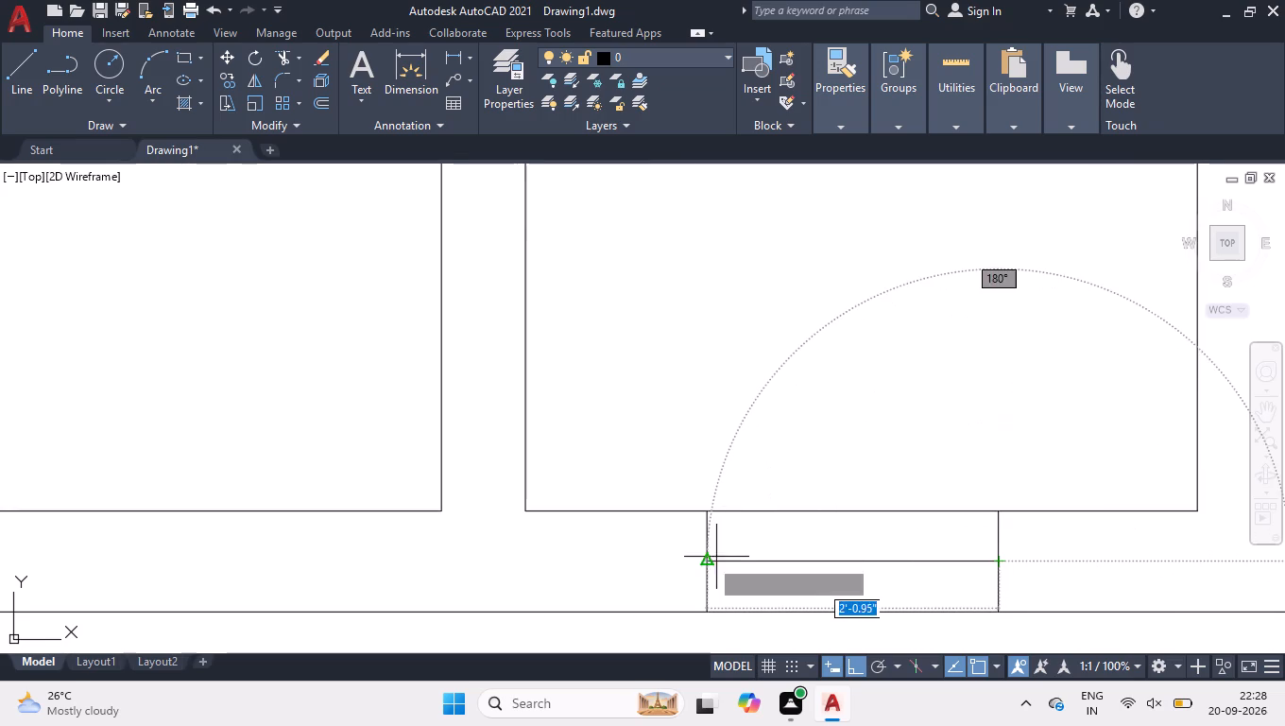
left_click(699, 560)
key("space")
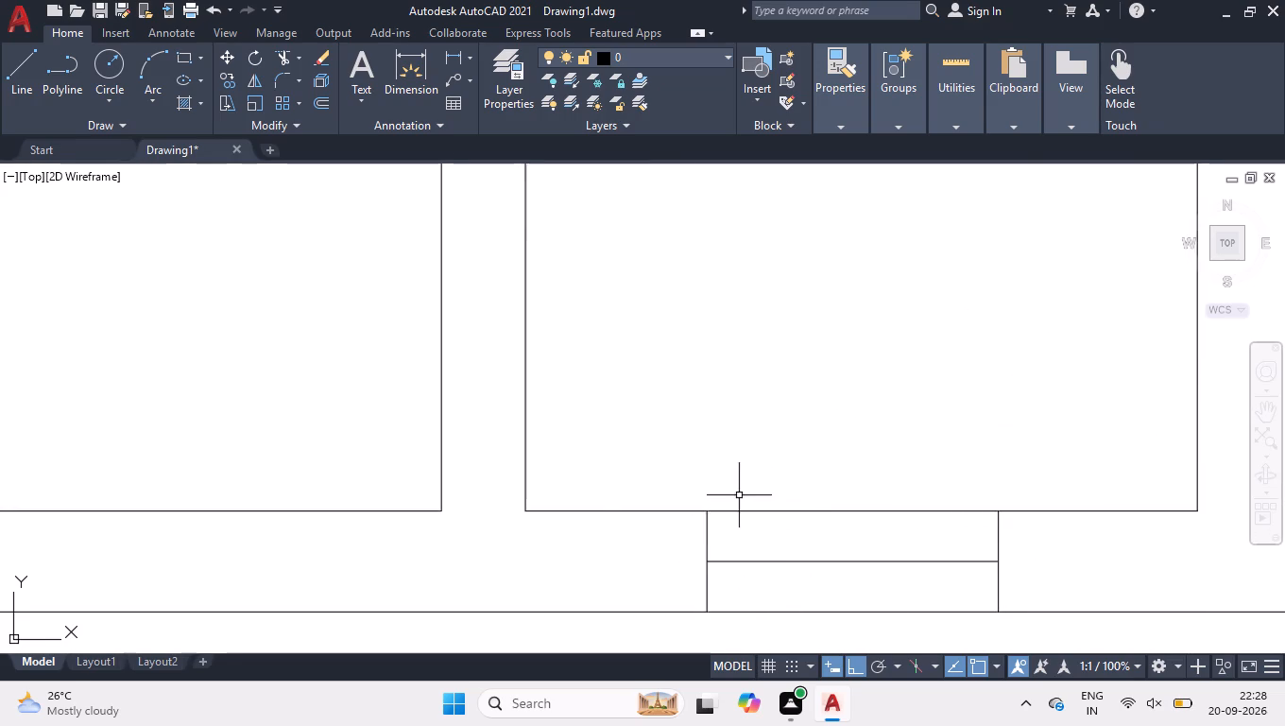
Draw two vertical window end lines about 2'-4" apart across the interior wall to the right of the double door.
scroll(741, 499, "down", 4)
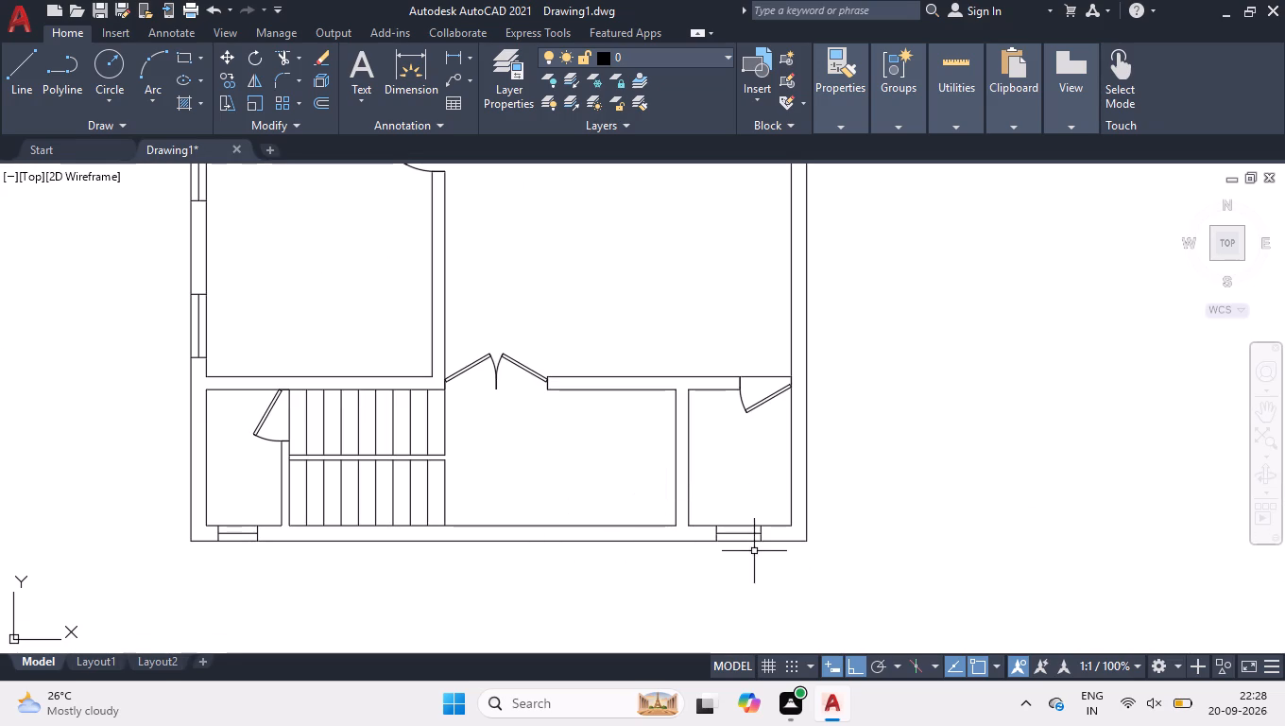
scroll(615, 361, "up", 3)
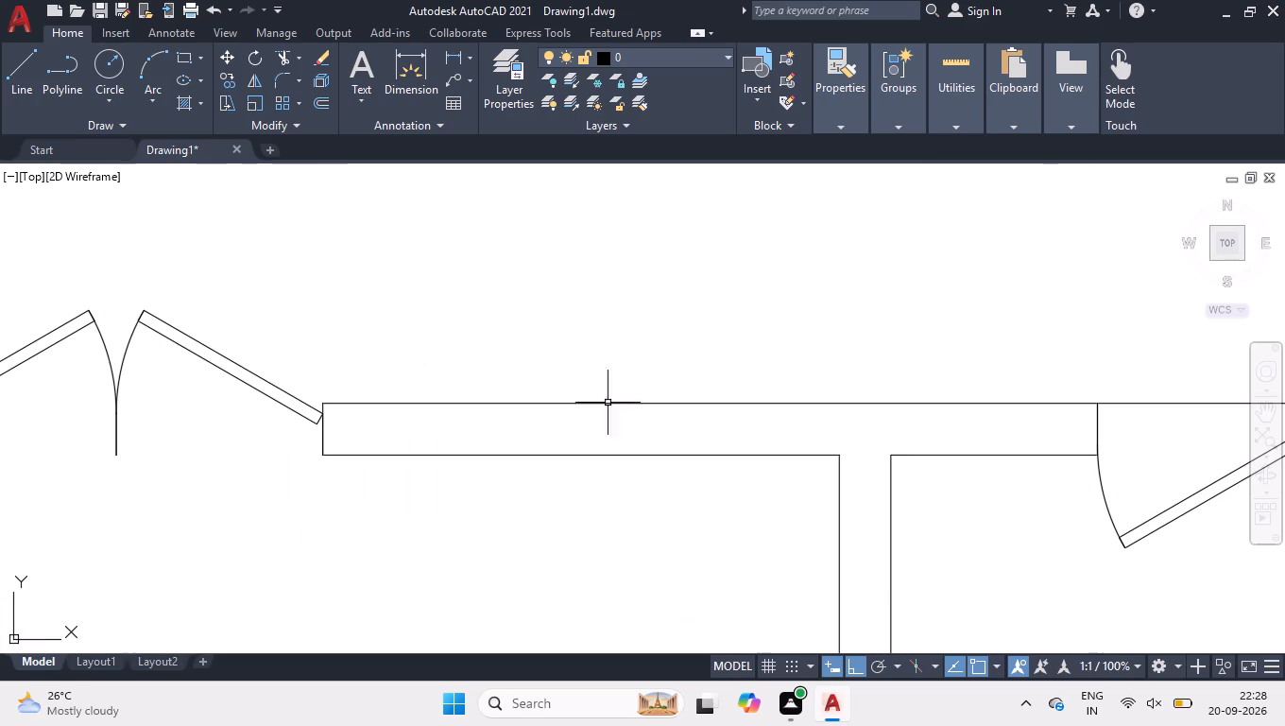
key("space")
left_click(464, 402)
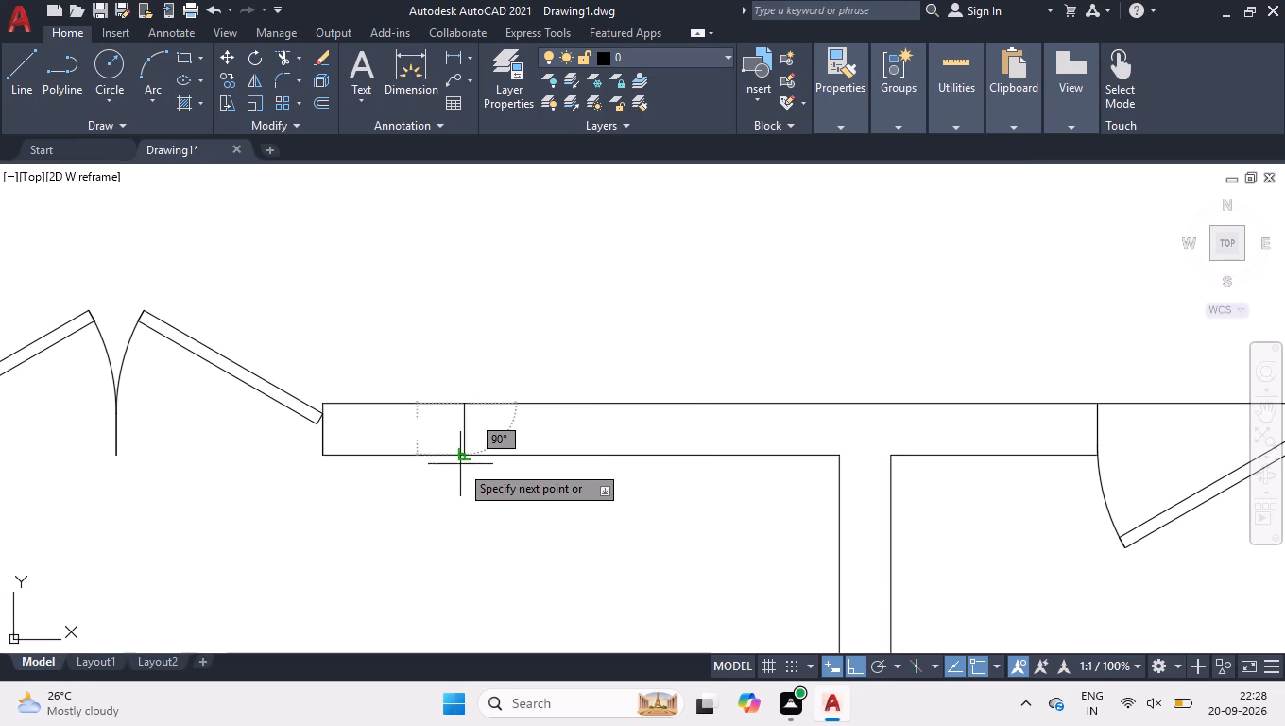
left_click(466, 455)
key("space")
key("space")
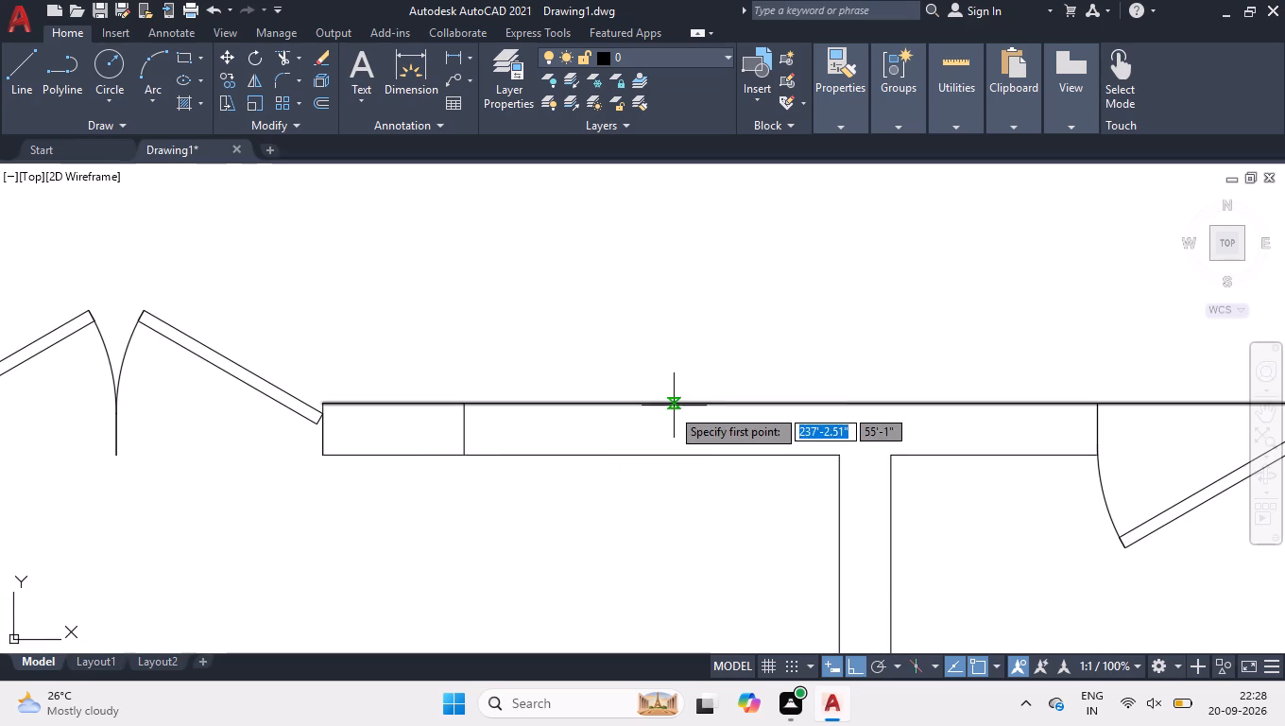
left_click(659, 408)
left_click(660, 461)
key("space")
Draw the centre line of the window beside the double door by joining the midpoints of its two end lines.
scroll(642, 431, "up", 2)
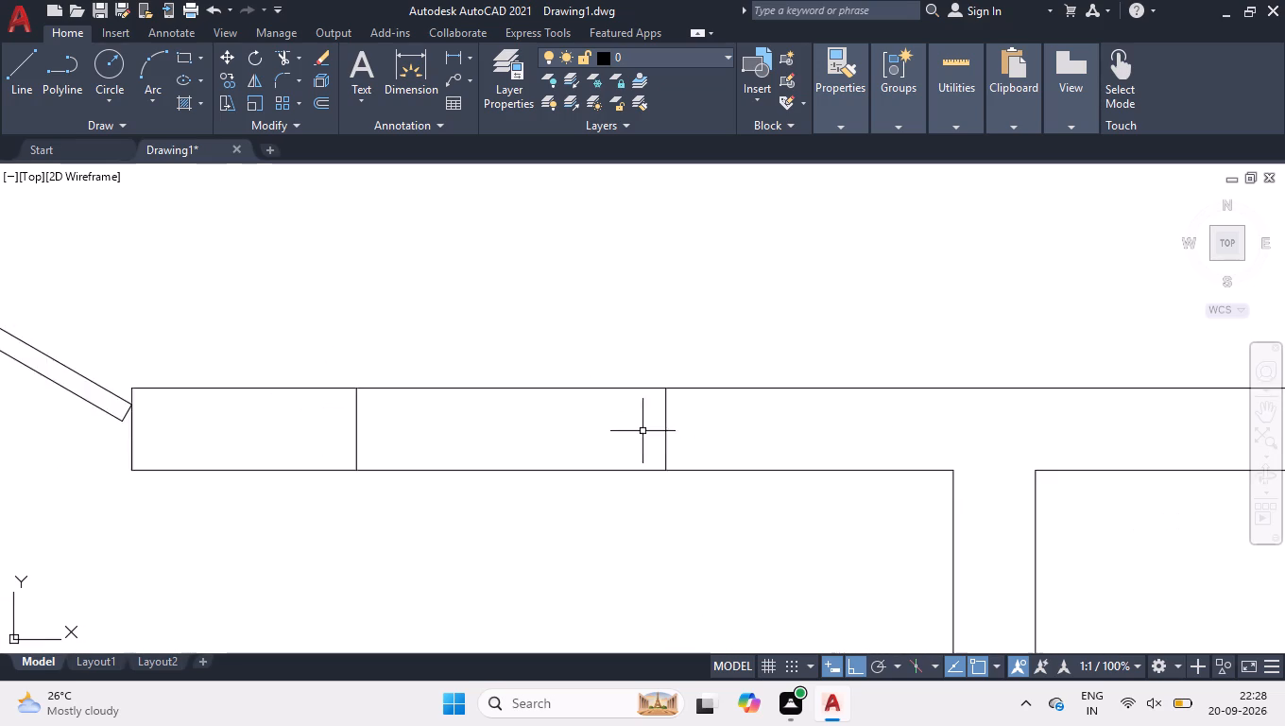
key("space")
left_click(679, 432)
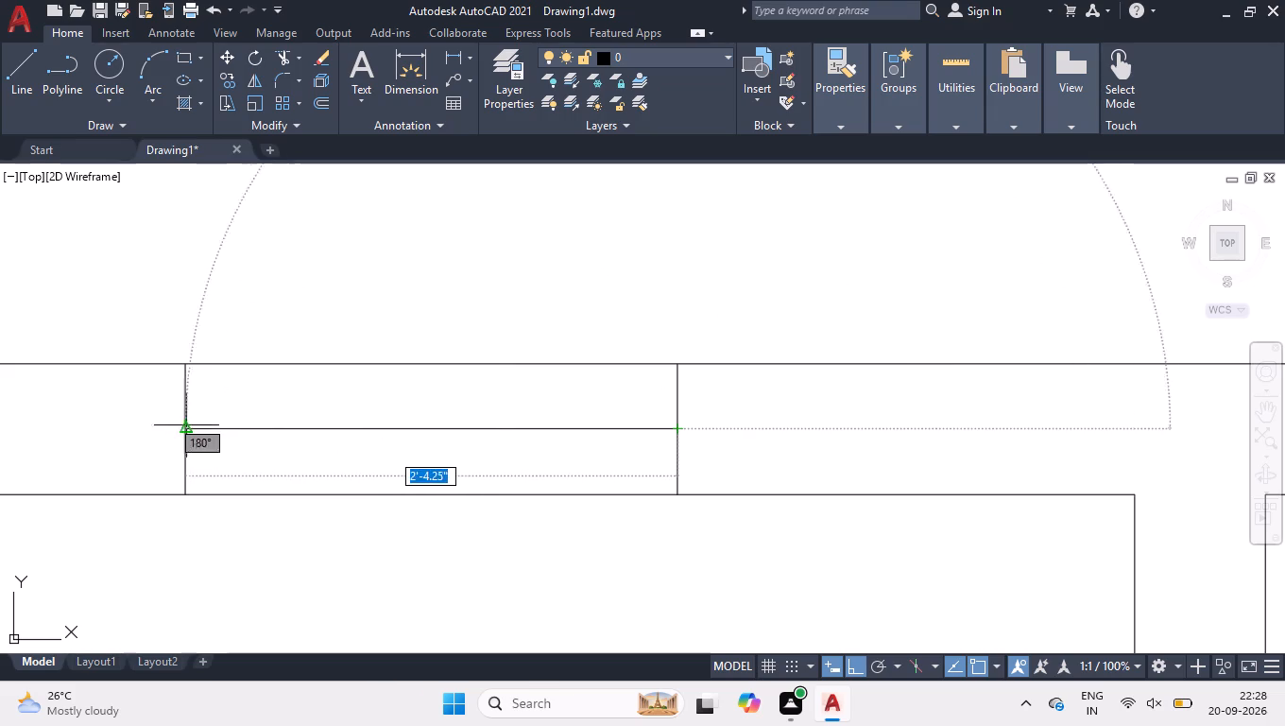
left_click(190, 431)
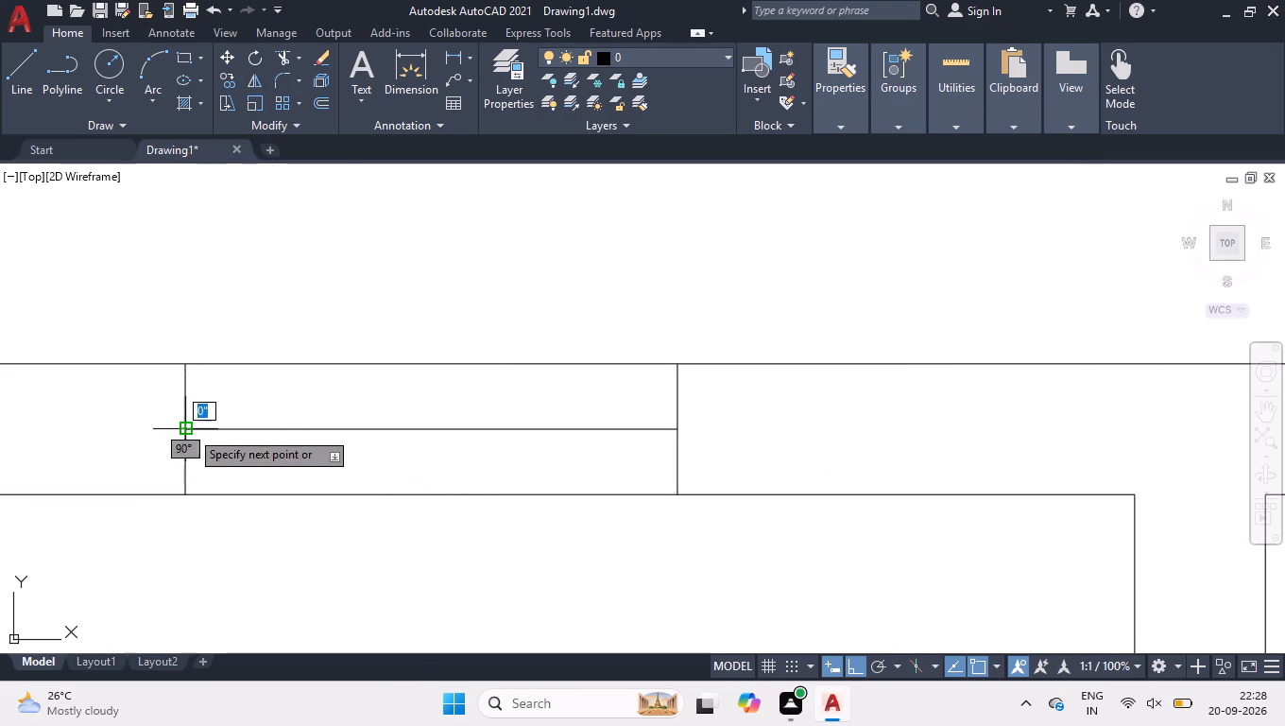
key("space")
Draw two horizontal window end lines about 5'-5" apart across the outer right wall of the large room above the double door.
scroll(342, 468, "down", 3)
scroll(540, 422, "down", 2)
scroll(651, 477, "down", 2)
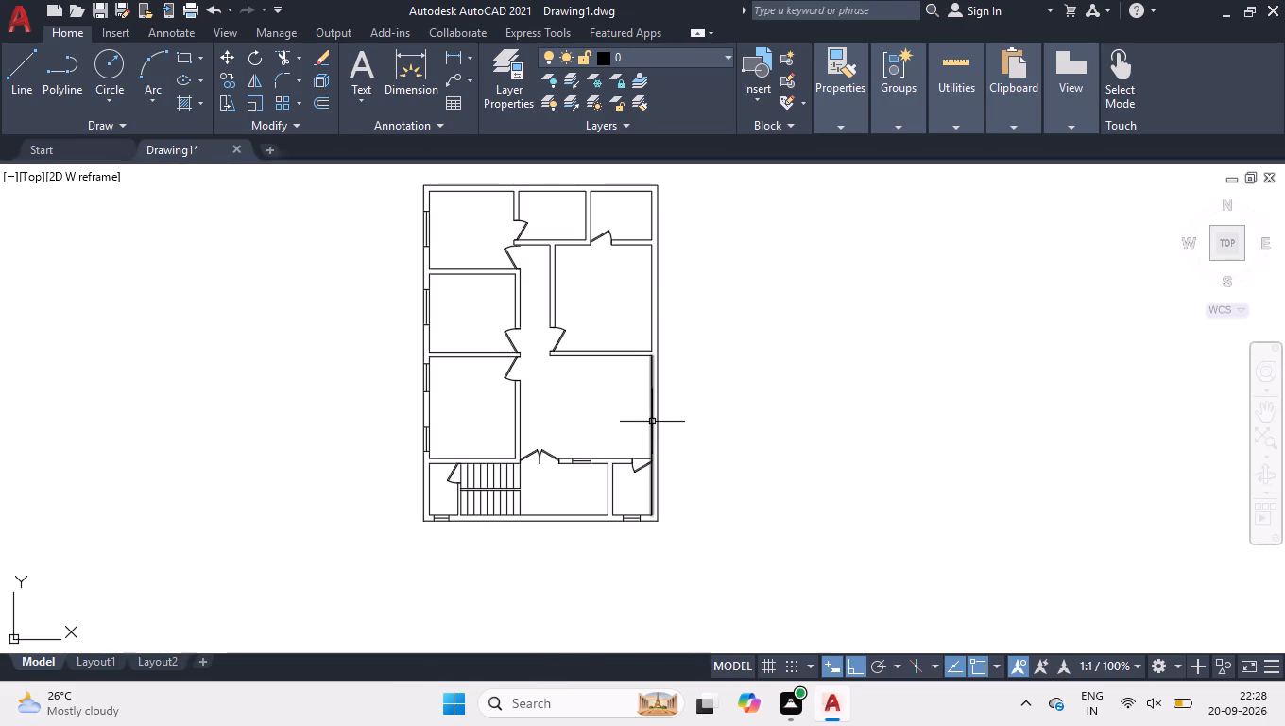
scroll(652, 420, "up", 2)
key("space")
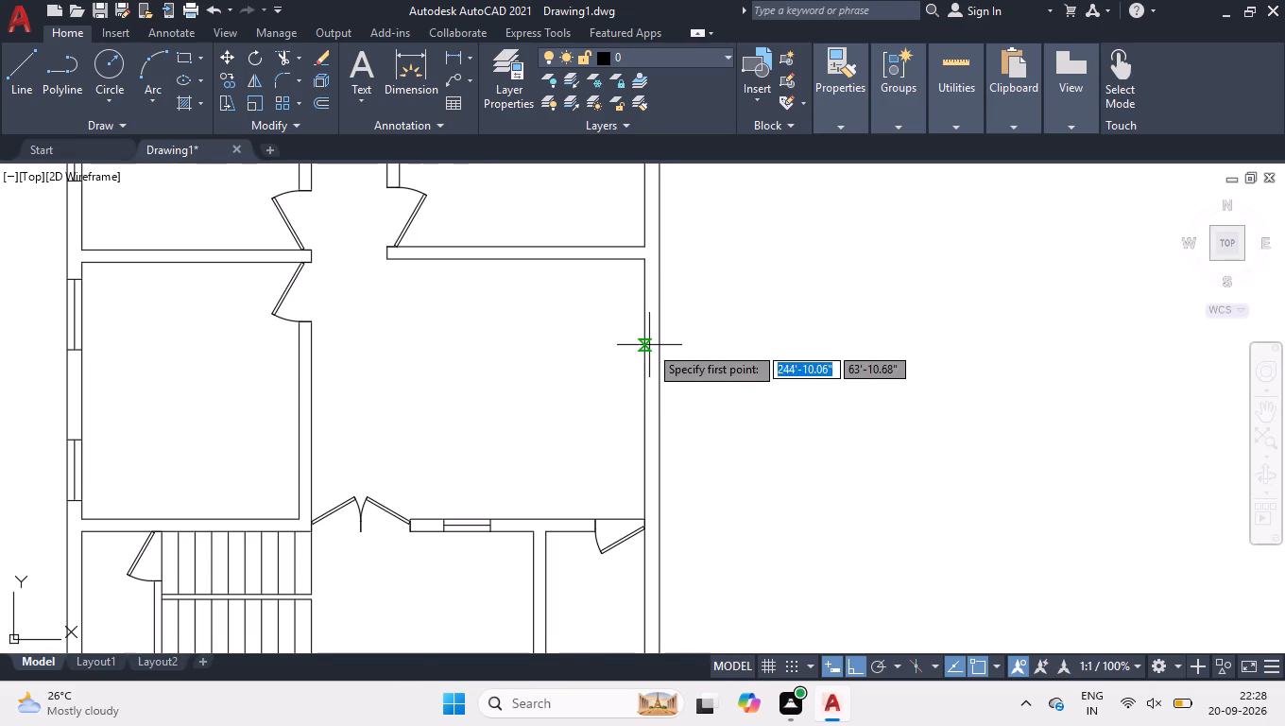
left_click(649, 345)
left_click(659, 345)
key("space")
scroll(649, 365, "up", 2)
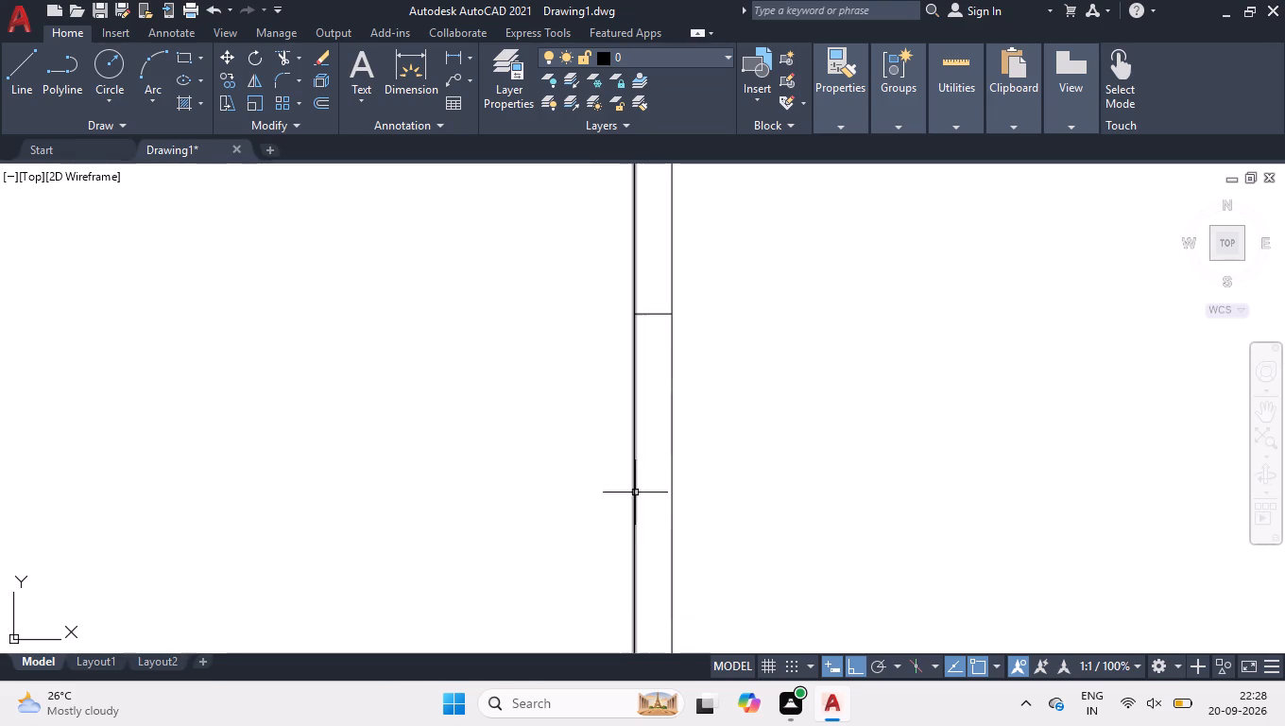
key("space")
left_click(633, 583)
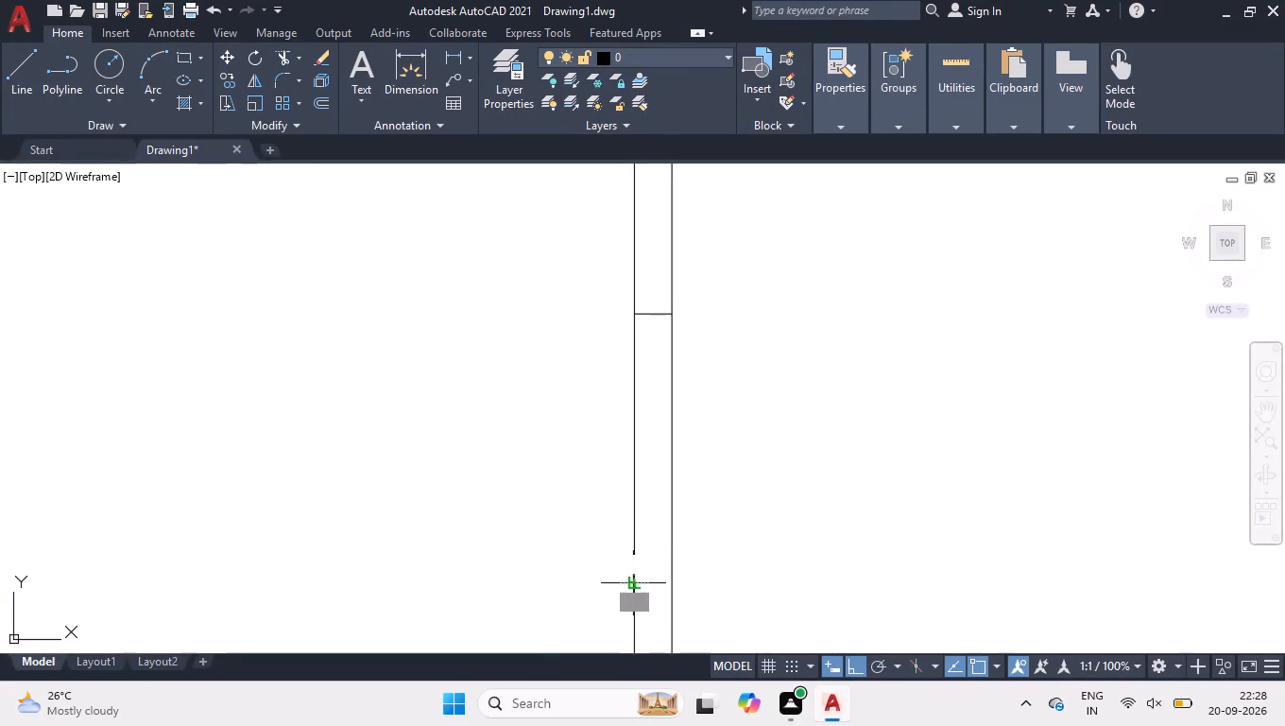
left_click(670, 589)
key("space")
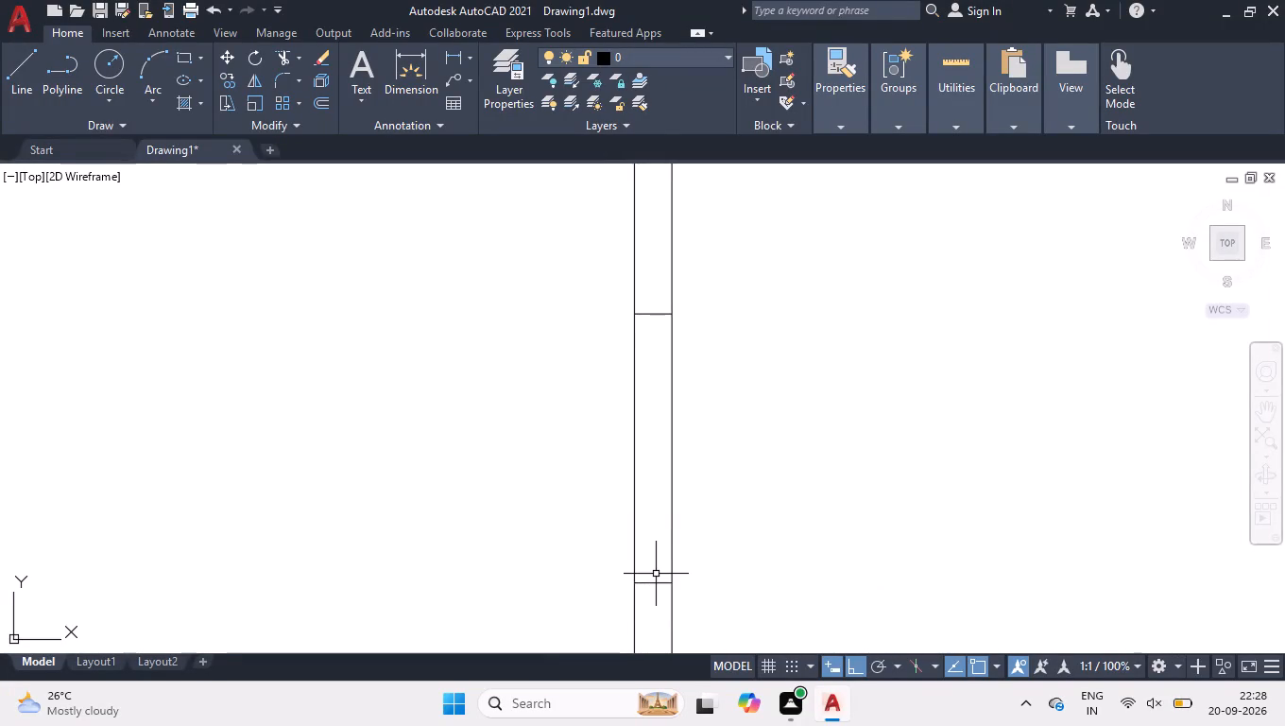
Draw the large room's right-wall window centre line by joining the midpoints of its two end lines.
key("space")
left_click(651, 579)
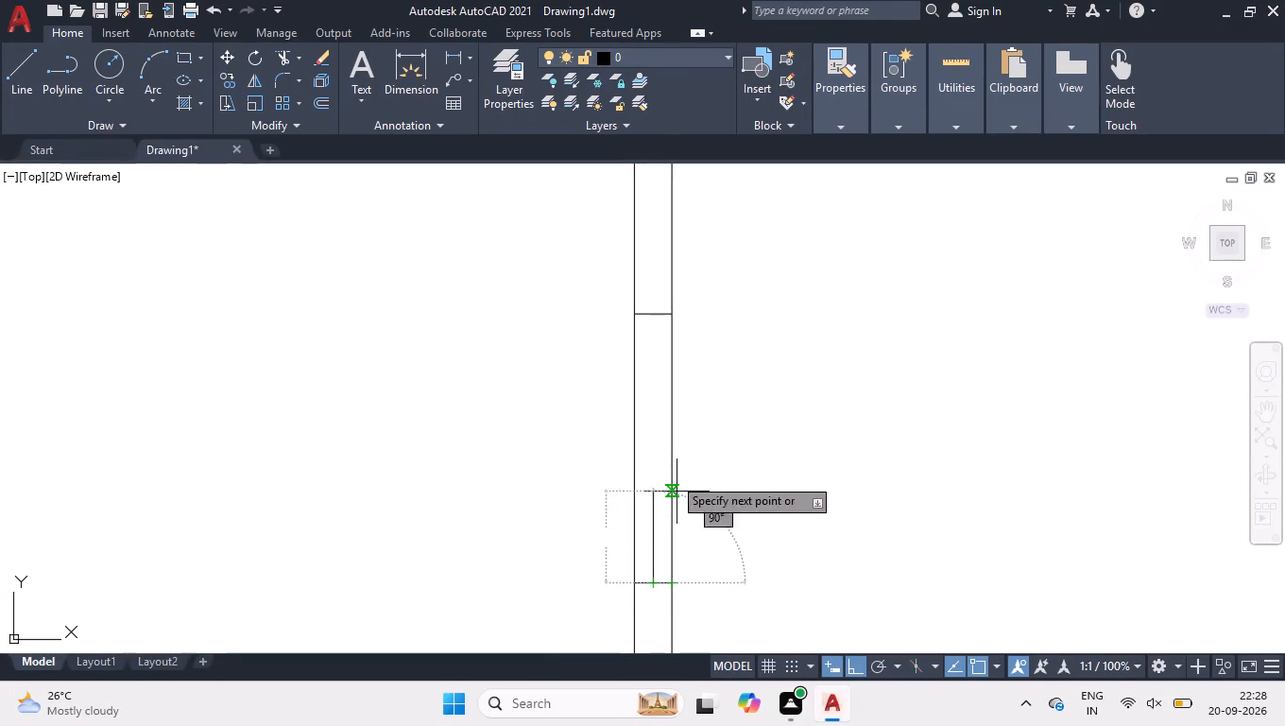
left_click(652, 313)
key("space")
scroll(616, 433, "down", 3)
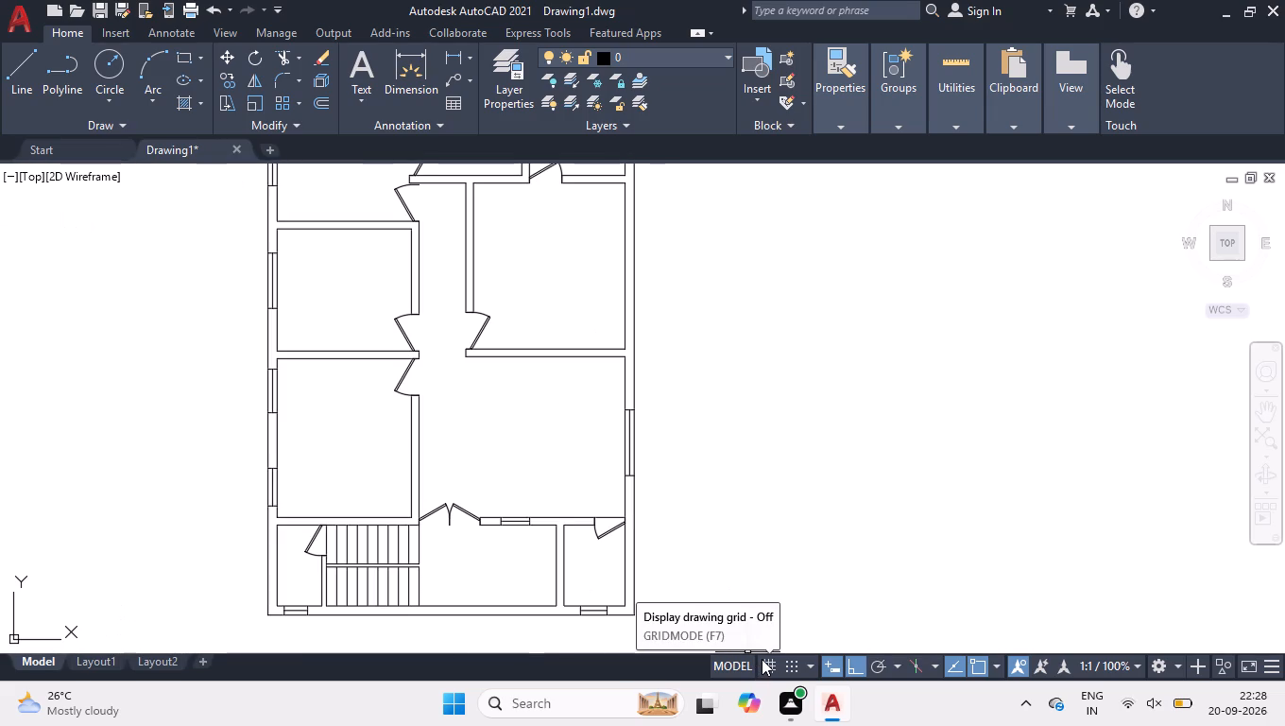
Draw two horizontal window end lines across the outer right wall of the room directly above the large room.
scroll(647, 711, "down", 1)
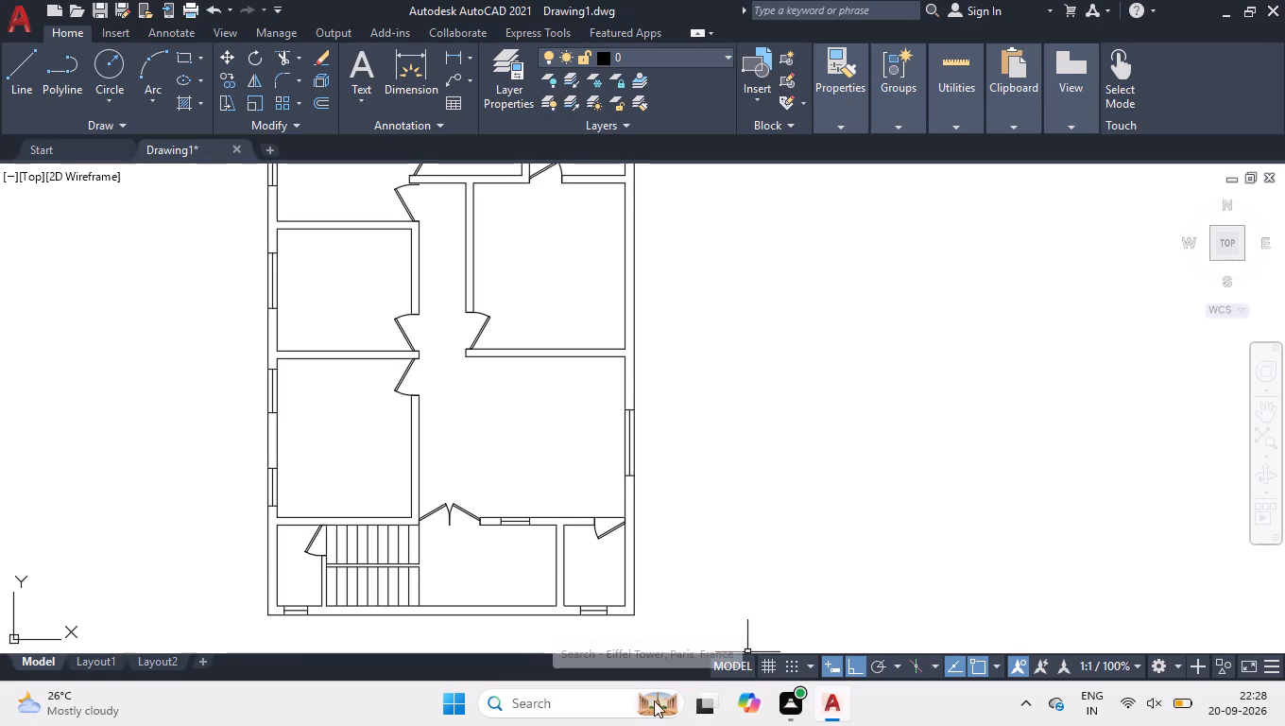
scroll(568, 460, "down", 1)
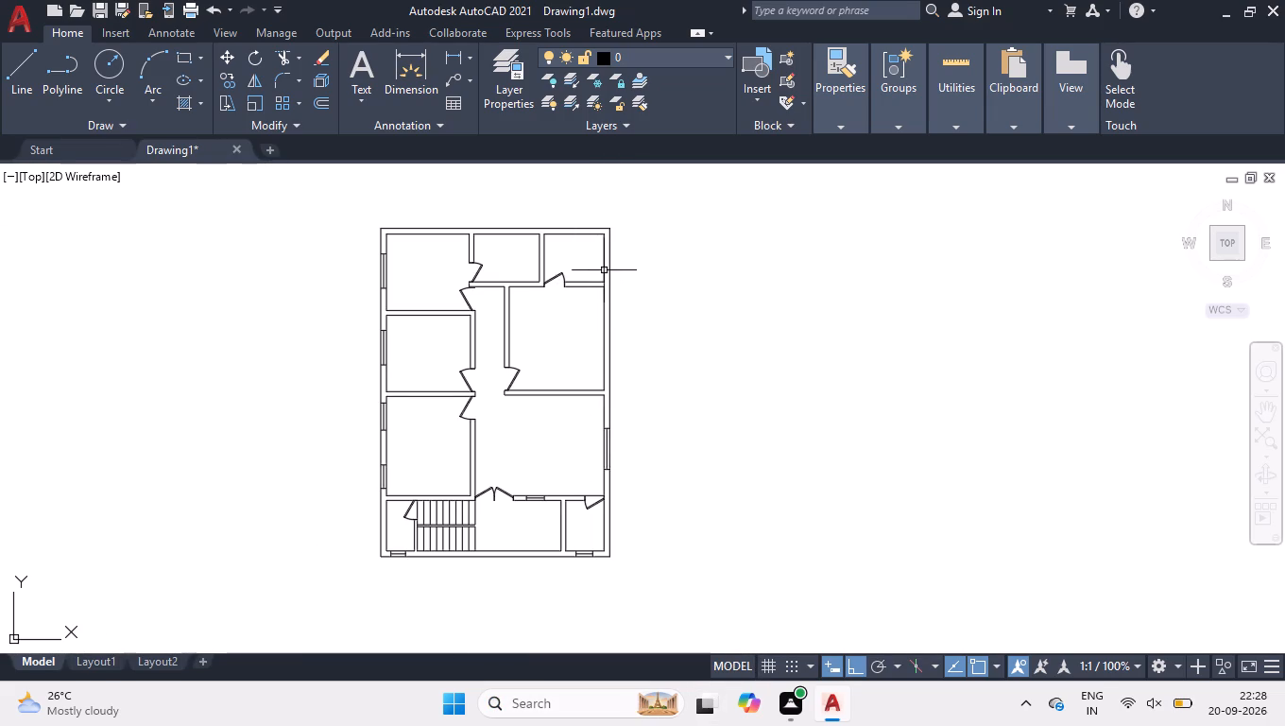
scroll(604, 270, "up", 2)
key("space")
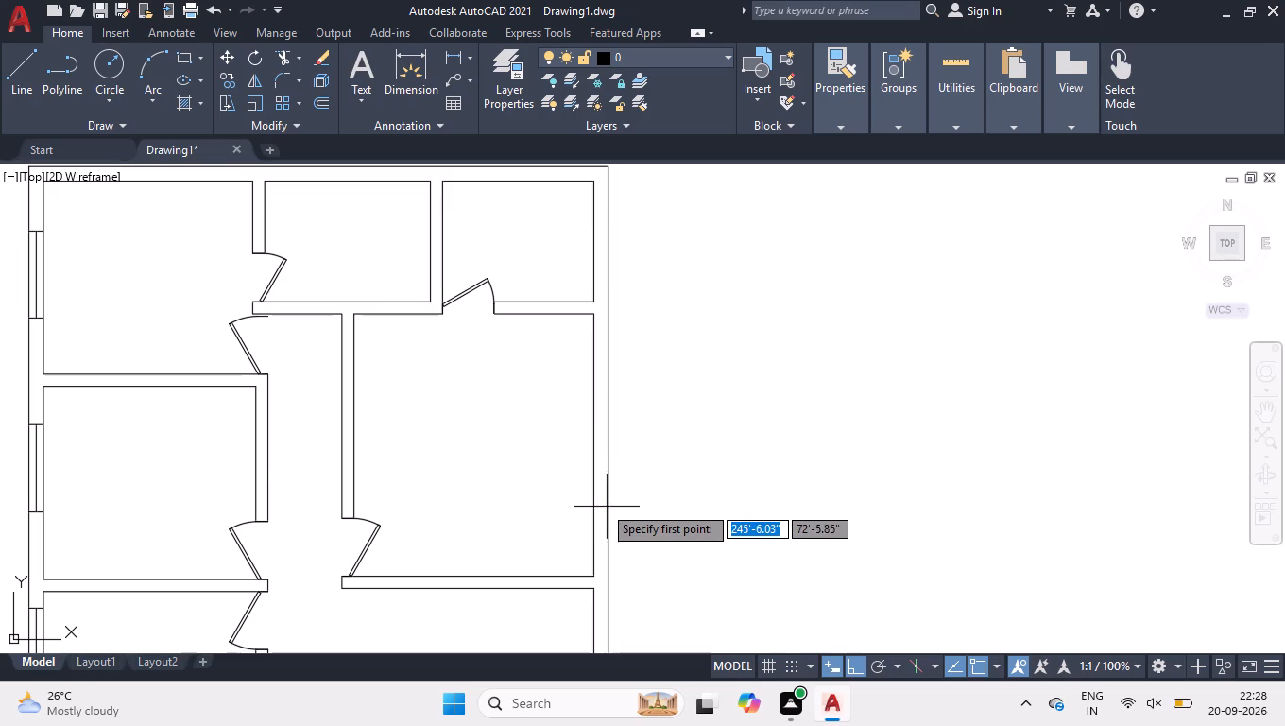
left_click(606, 503)
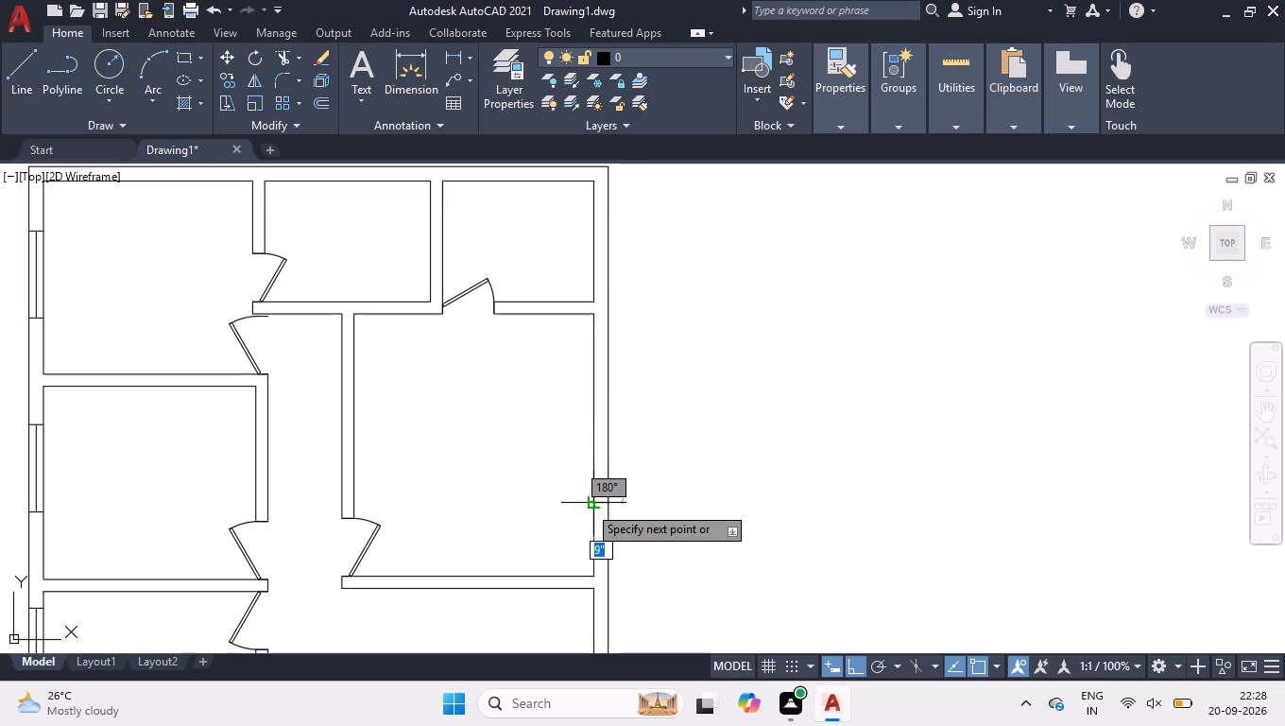
left_click(588, 505)
key("space")
scroll(579, 450, "up", 2)
key("space")
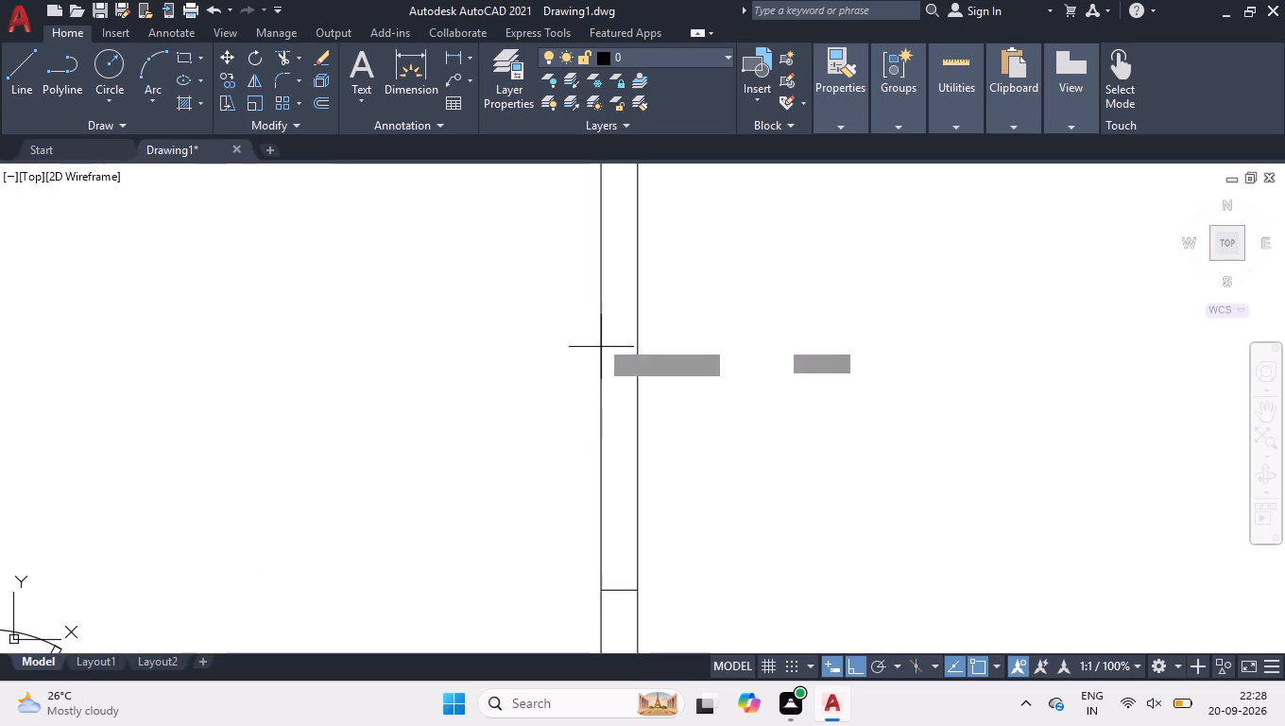
left_click(602, 289)
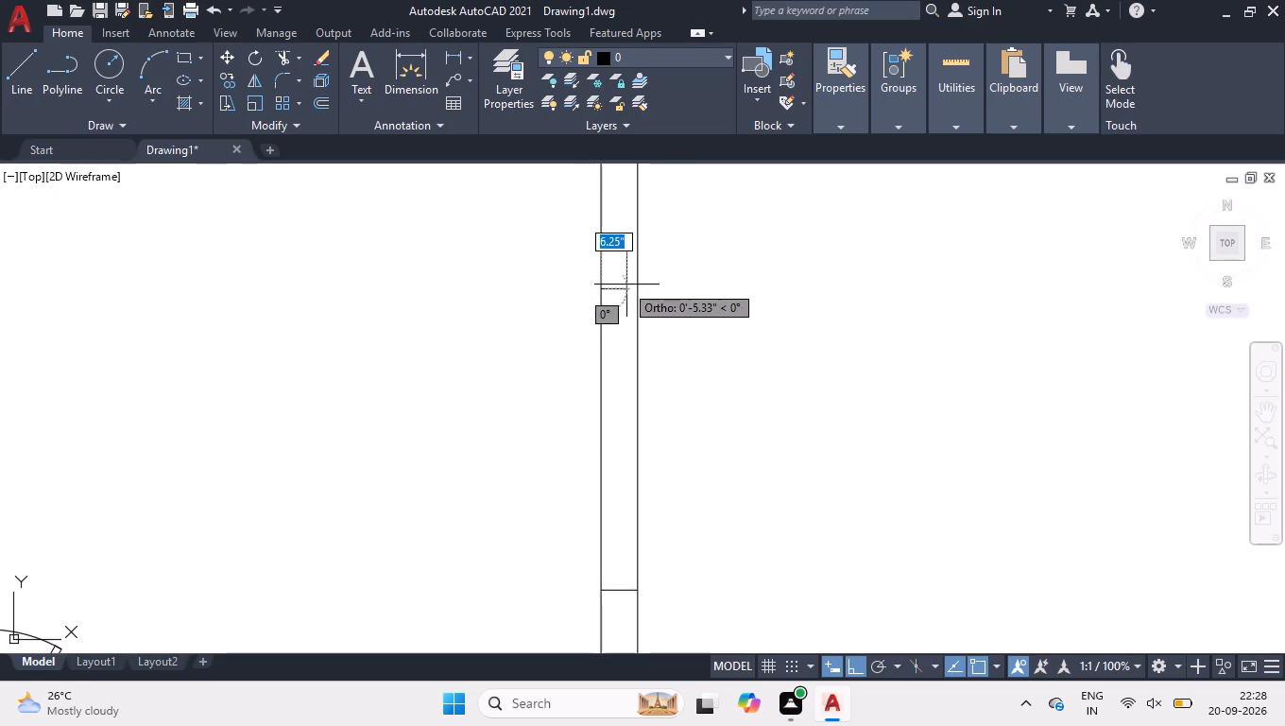
left_click(643, 293)
key("space")
Draw the centre line of this right-wall window by joining the midpoints of its two end lines.
key("space")
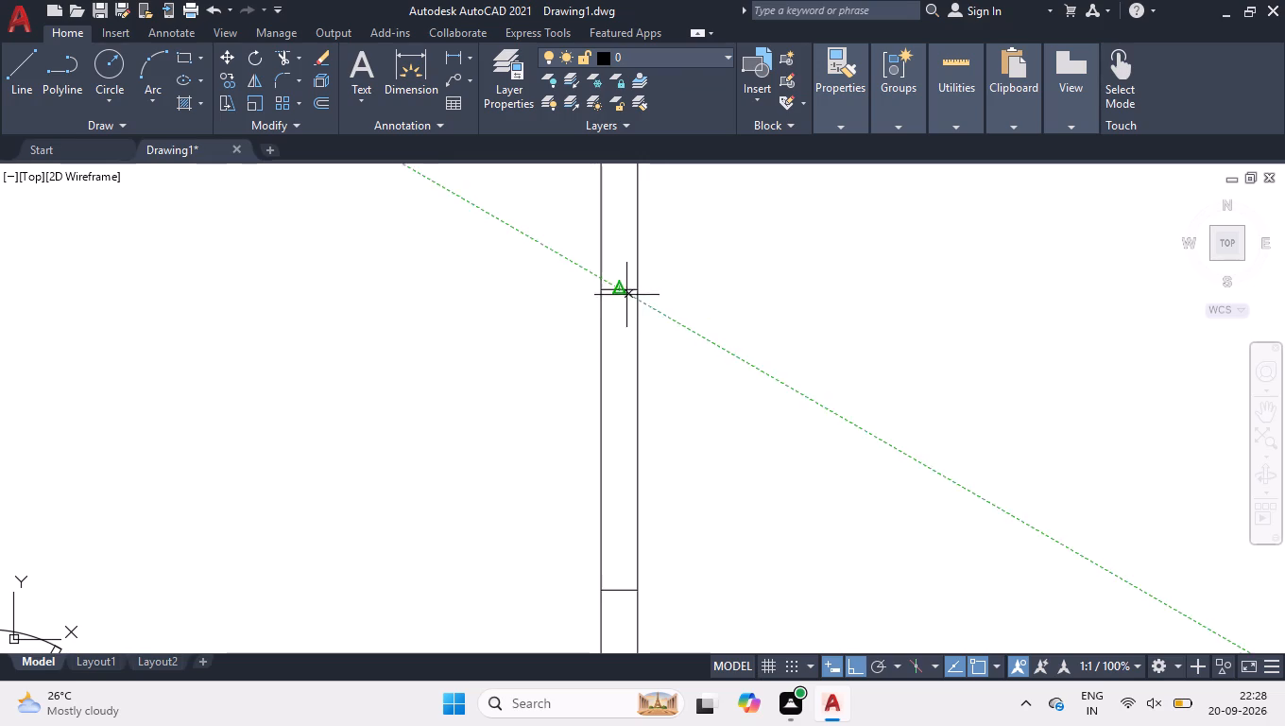
left_click(622, 291)
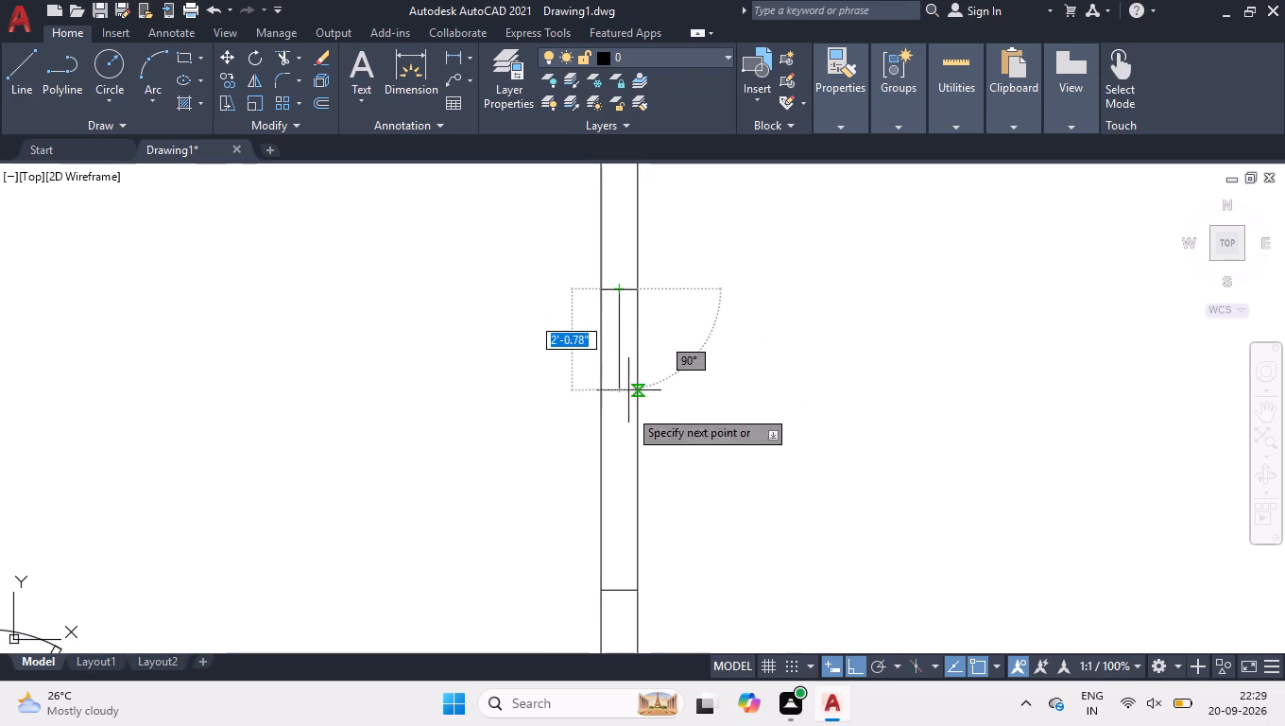
left_click(619, 591)
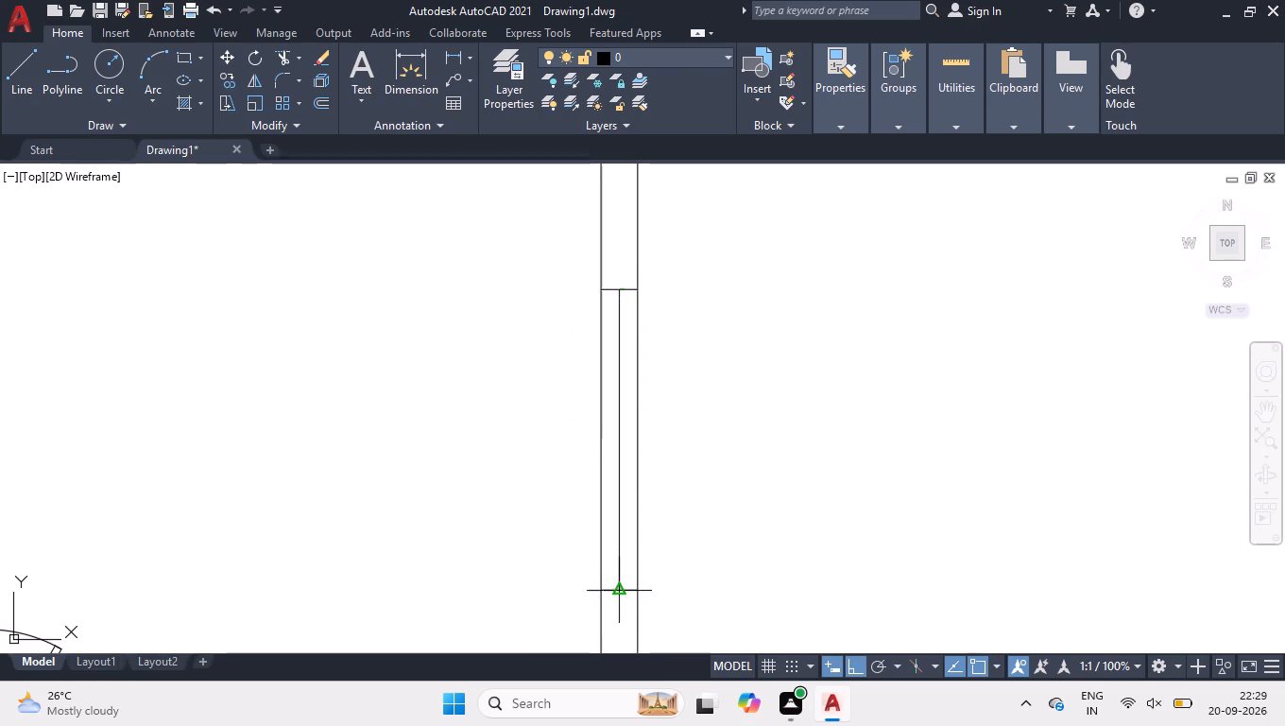
key("Return")
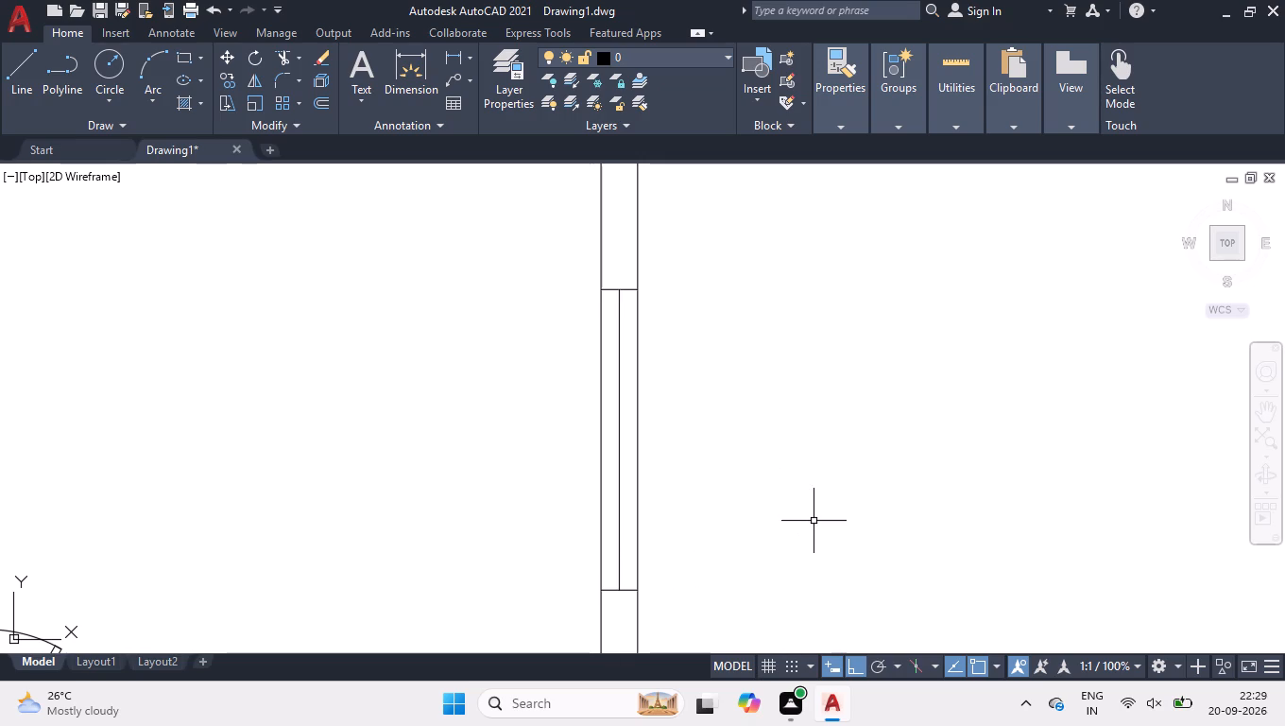
Draw two horizontal window end lines about 3' apart across the outer right wall of the small upper-right corner room.
scroll(694, 441, "down", 1)
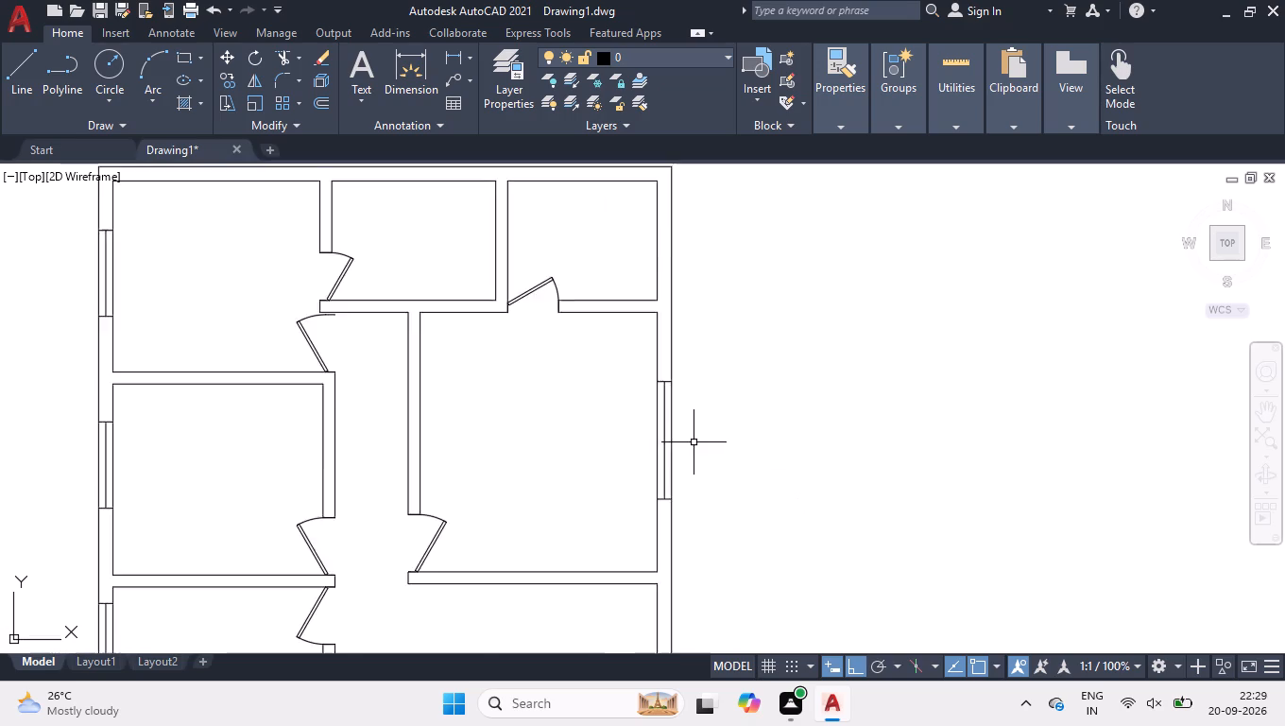
scroll(694, 442, "down", 2)
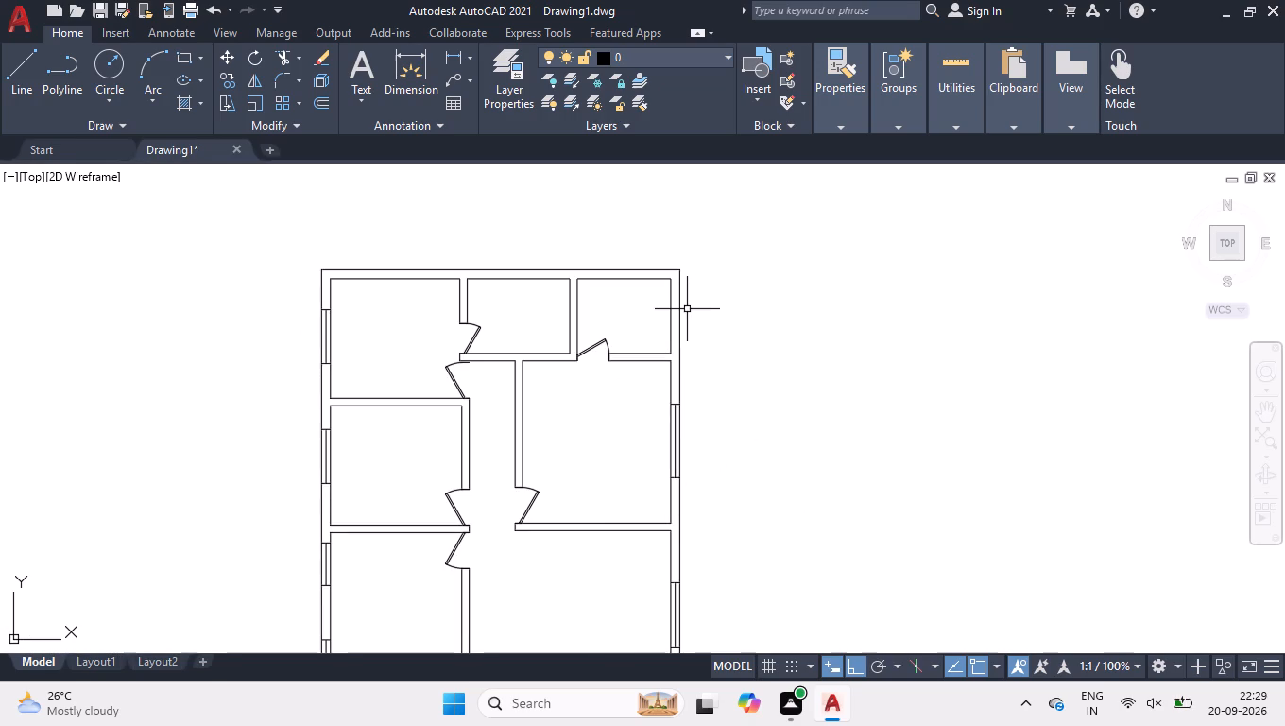
scroll(654, 290, "up", 2)
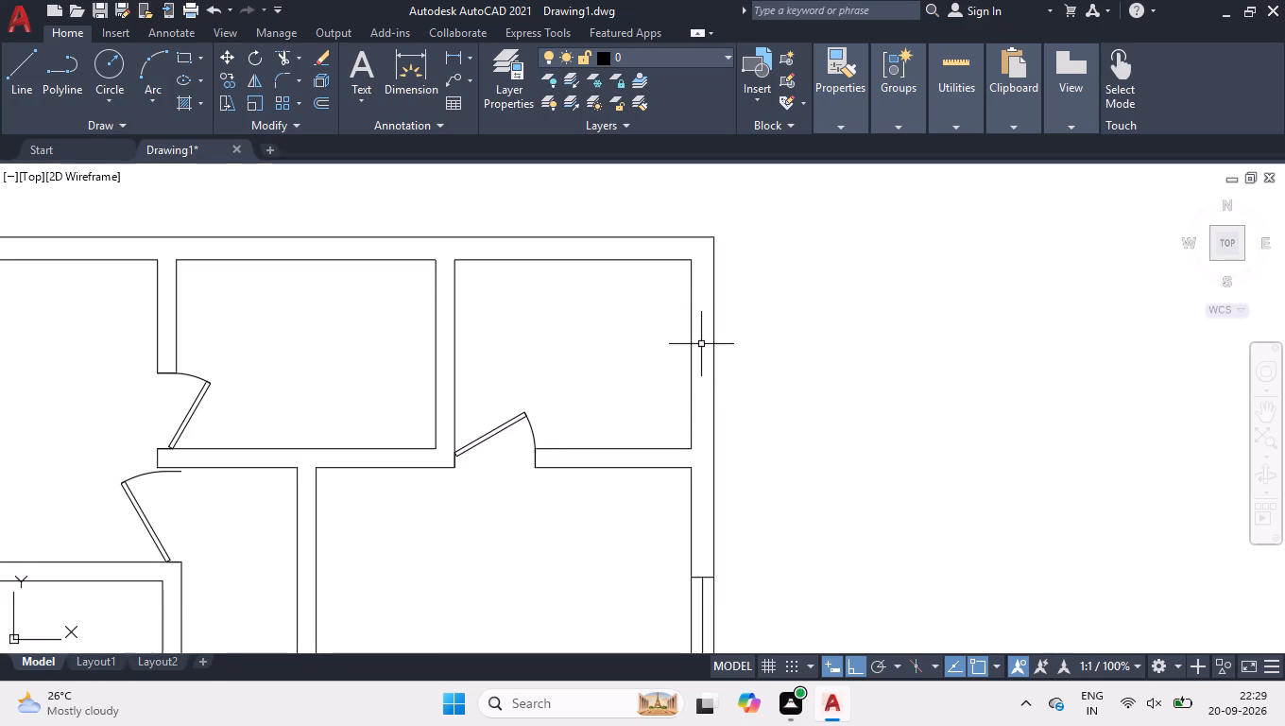
key("space")
left_click(694, 297)
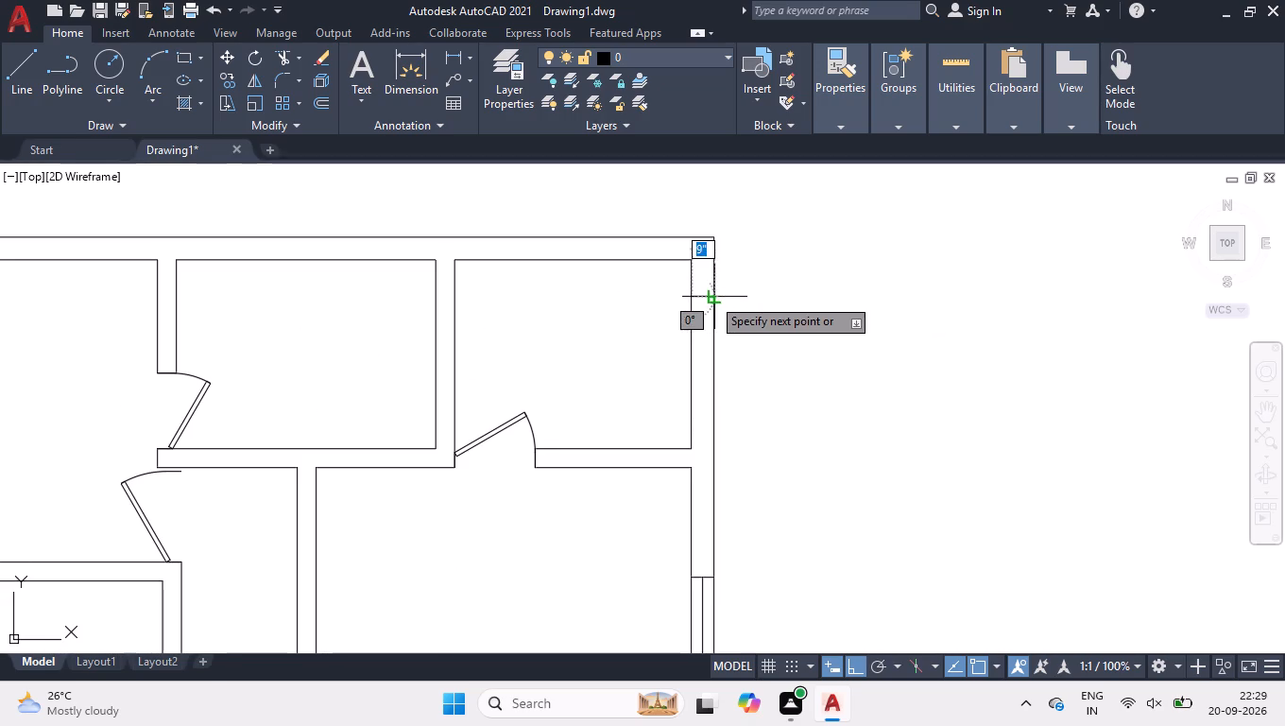
left_click(711, 297)
key("space")
key("space")
left_click(691, 388)
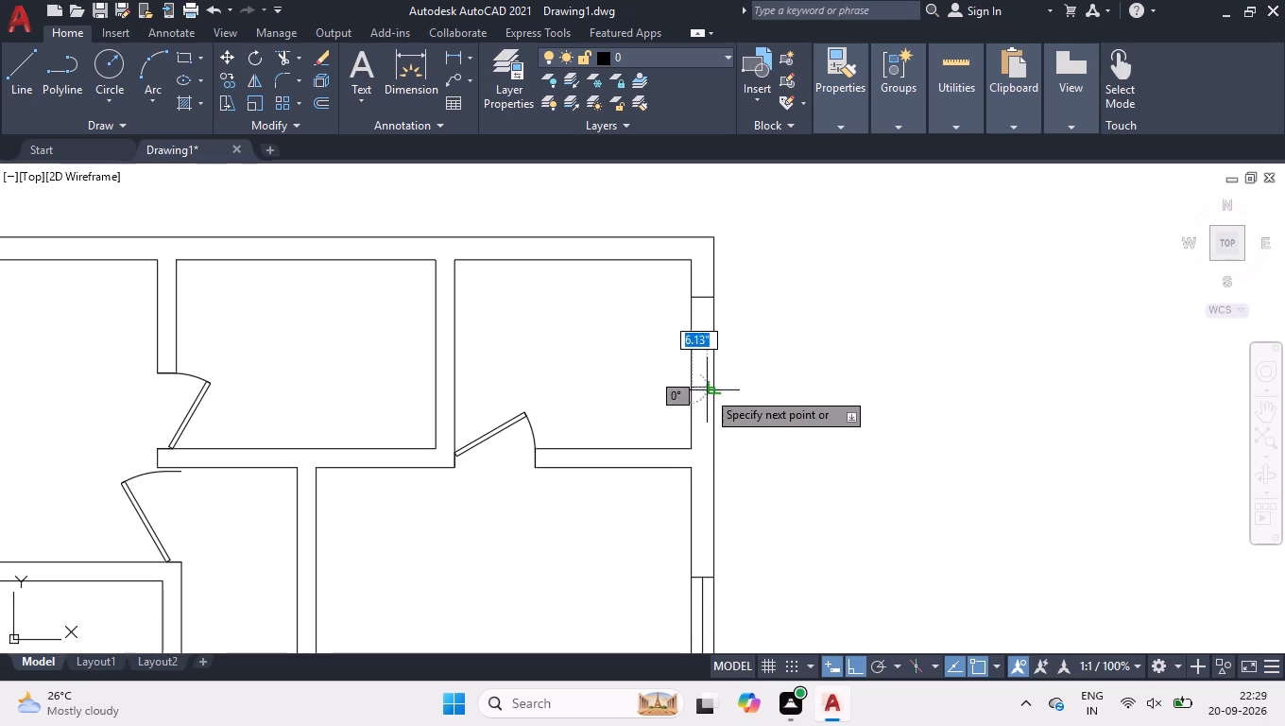
left_click(709, 391)
key("space")
Draw the upper-right corner room's window centre line by joining the midpoints of its two end lines.
scroll(677, 292, "up", 2)
key("space")
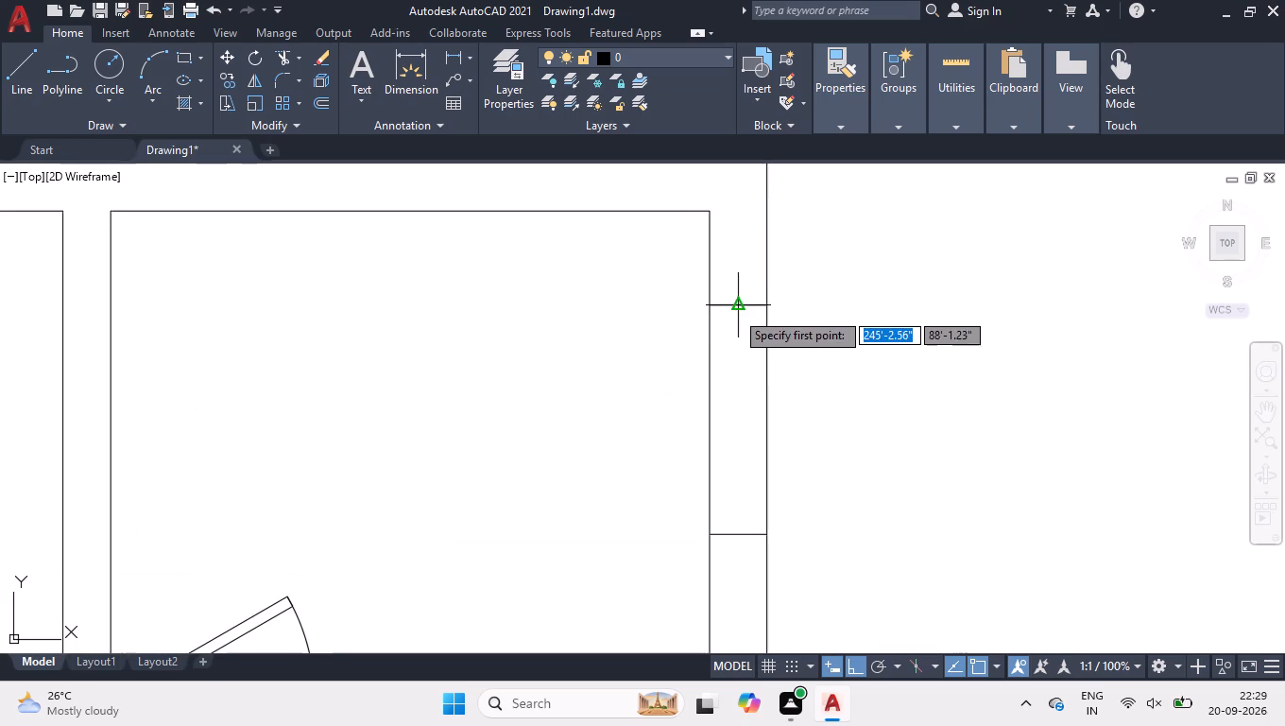
left_click(735, 304)
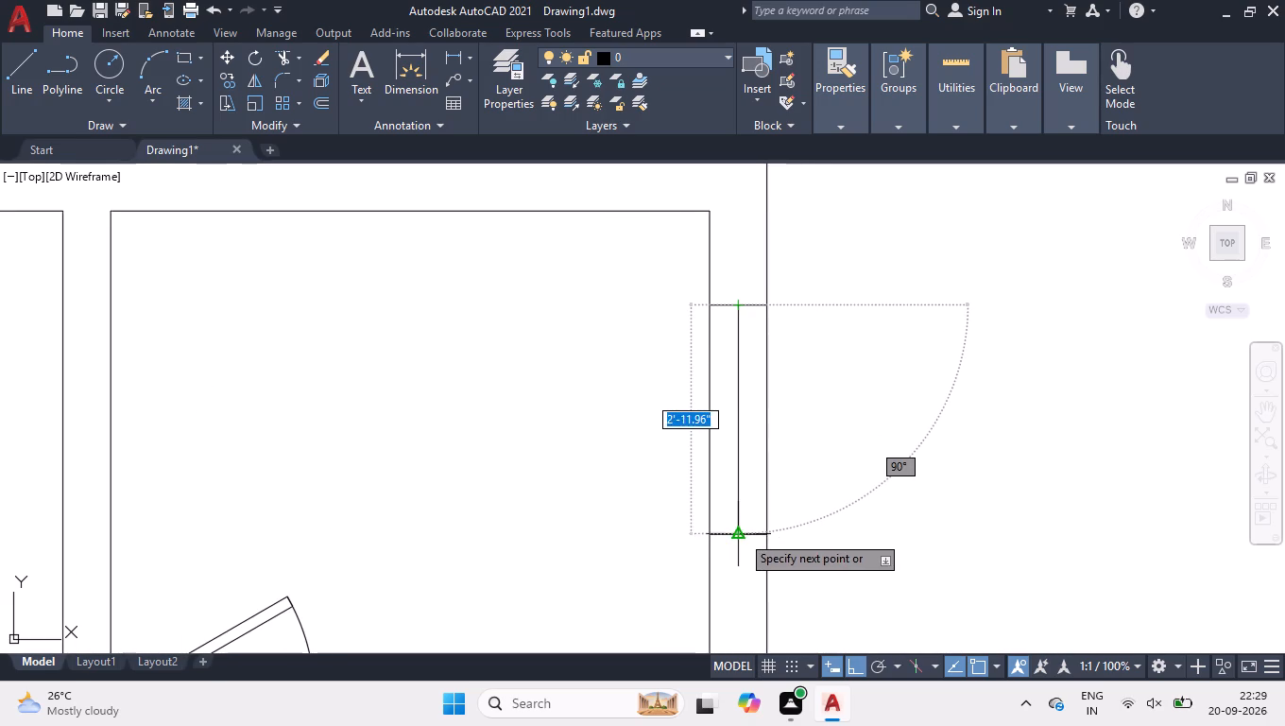
left_click(741, 534)
key("space")
Hatch the top outer wall, the upper-left wall segment and their connected interior walls with a Solid fill in orange 242,103,34.
scroll(747, 523, "down", 3)
scroll(763, 401, "down", 1)
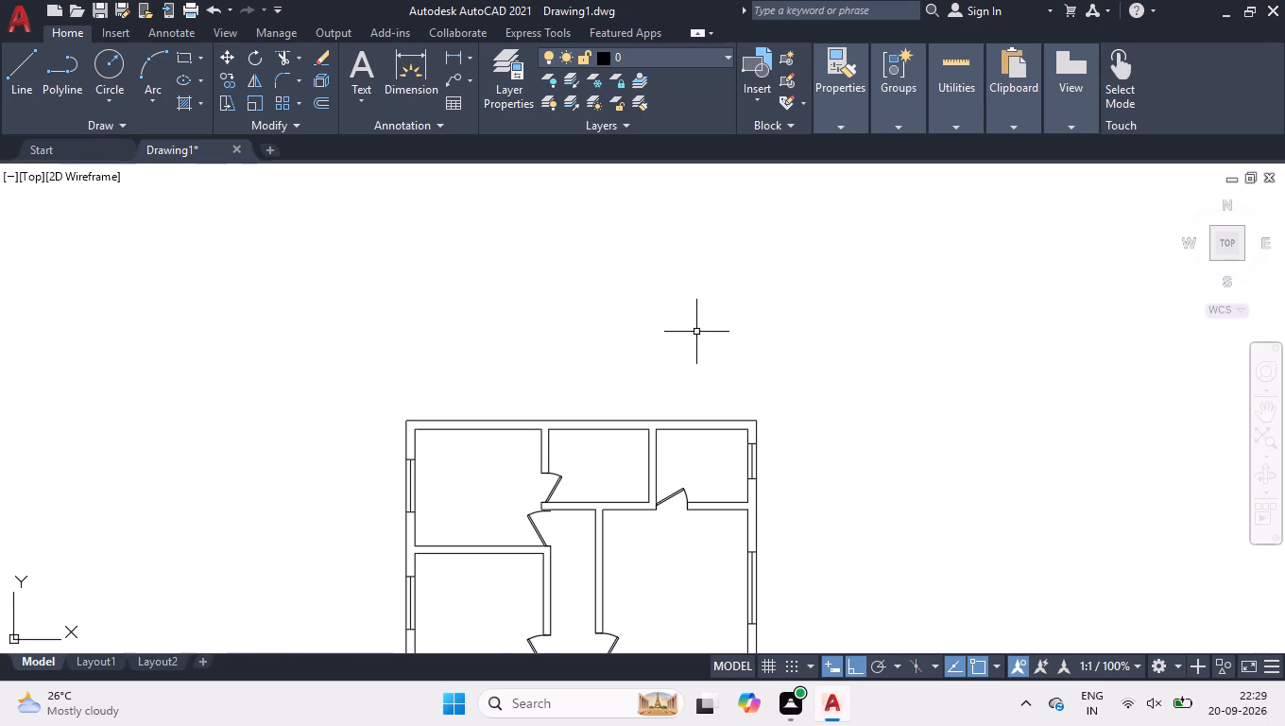
left_click(1228, 247)
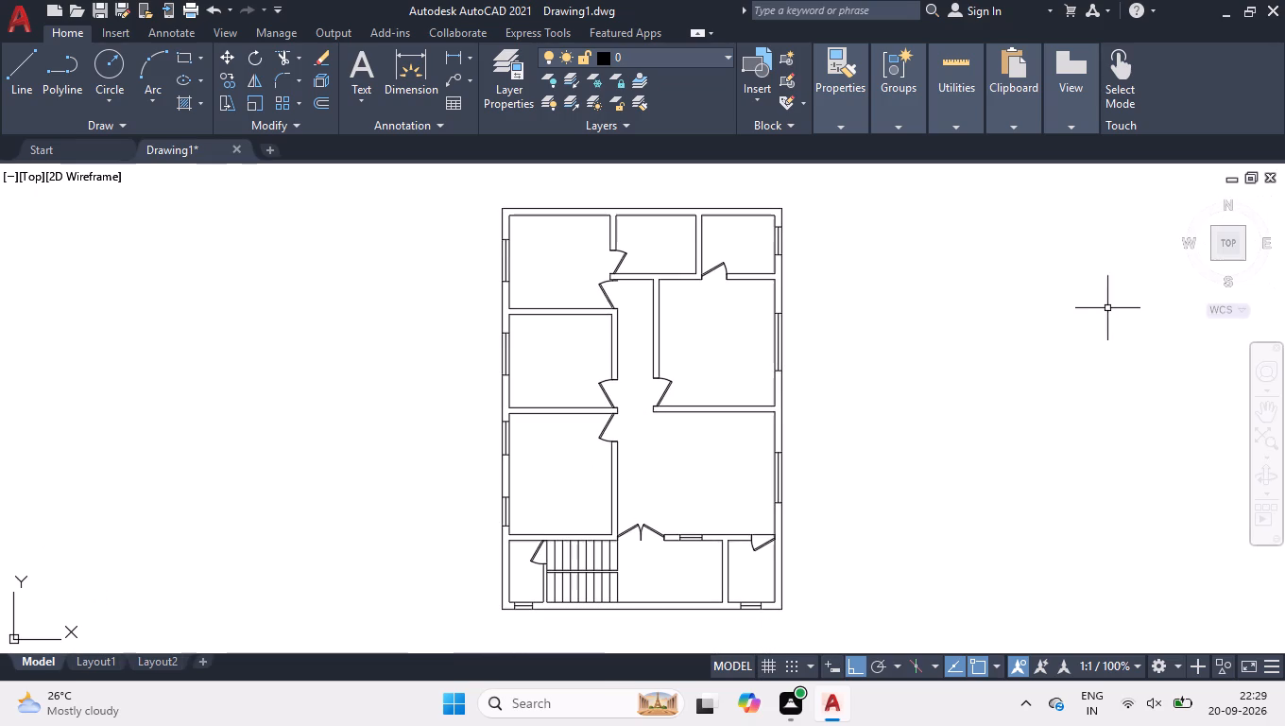
left_click(185, 110)
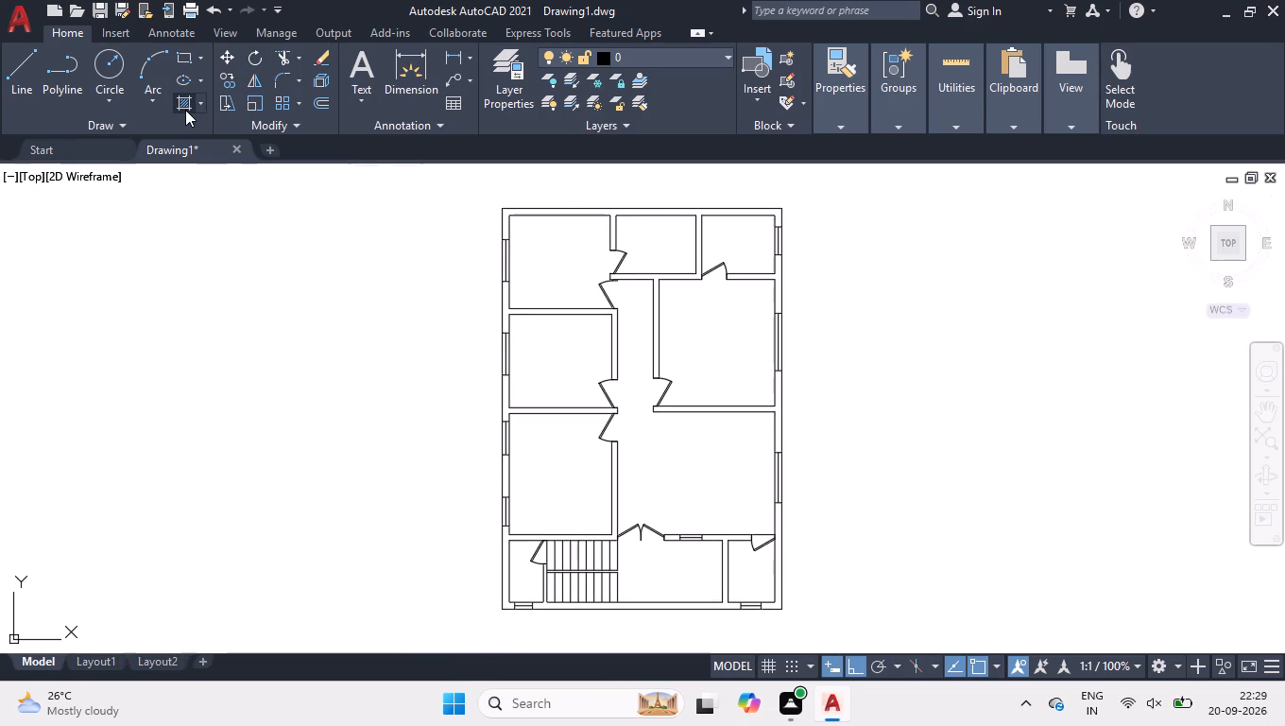
left_click(186, 101)
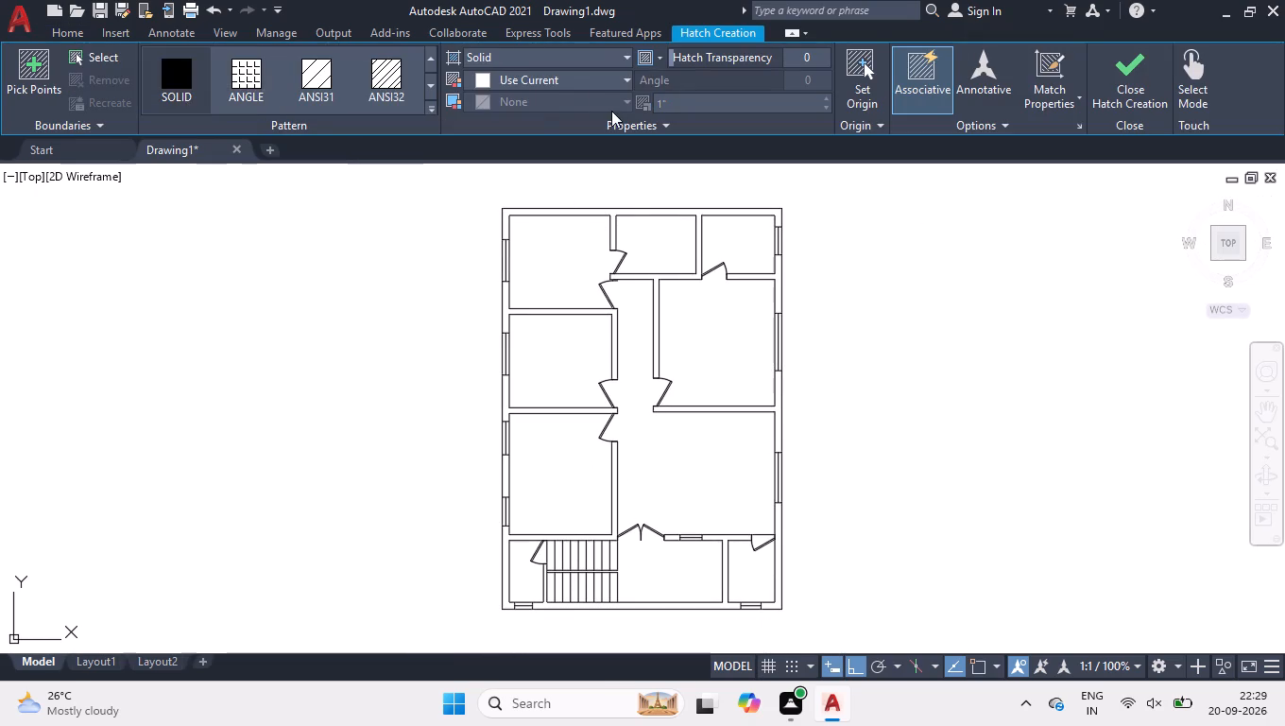
left_click(589, 82)
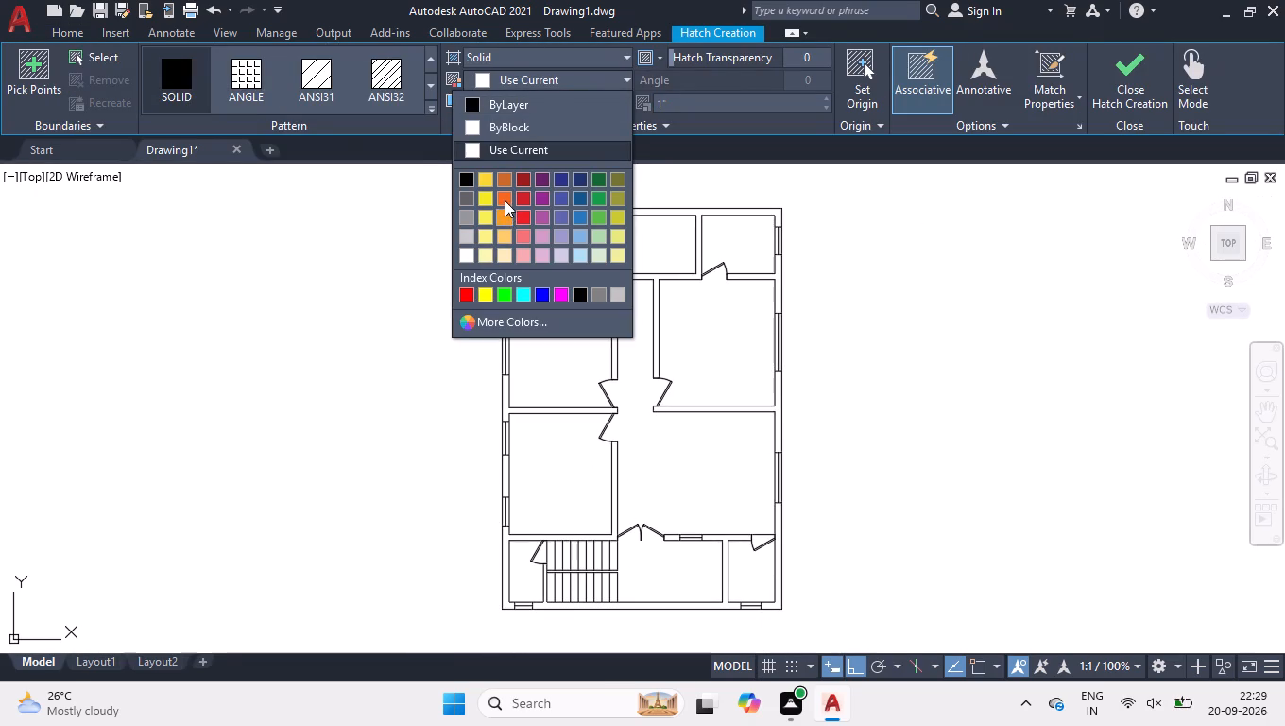
left_click(505, 199)
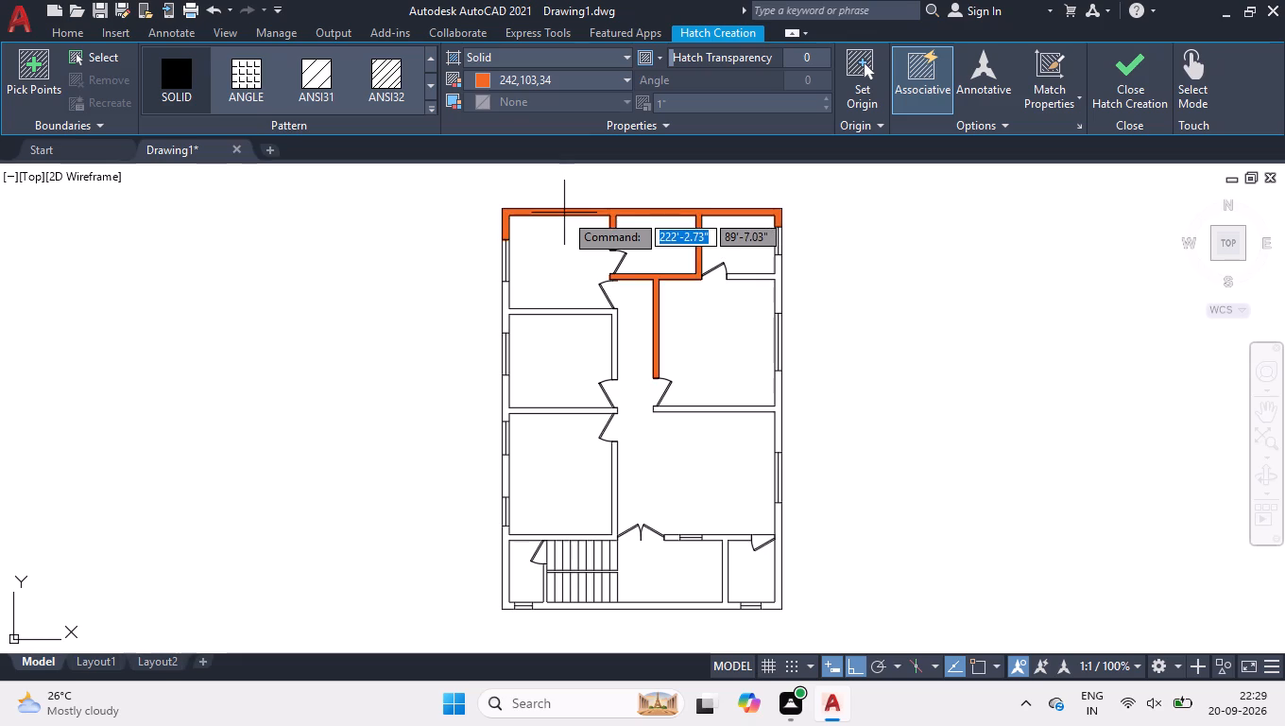
left_click(564, 213)
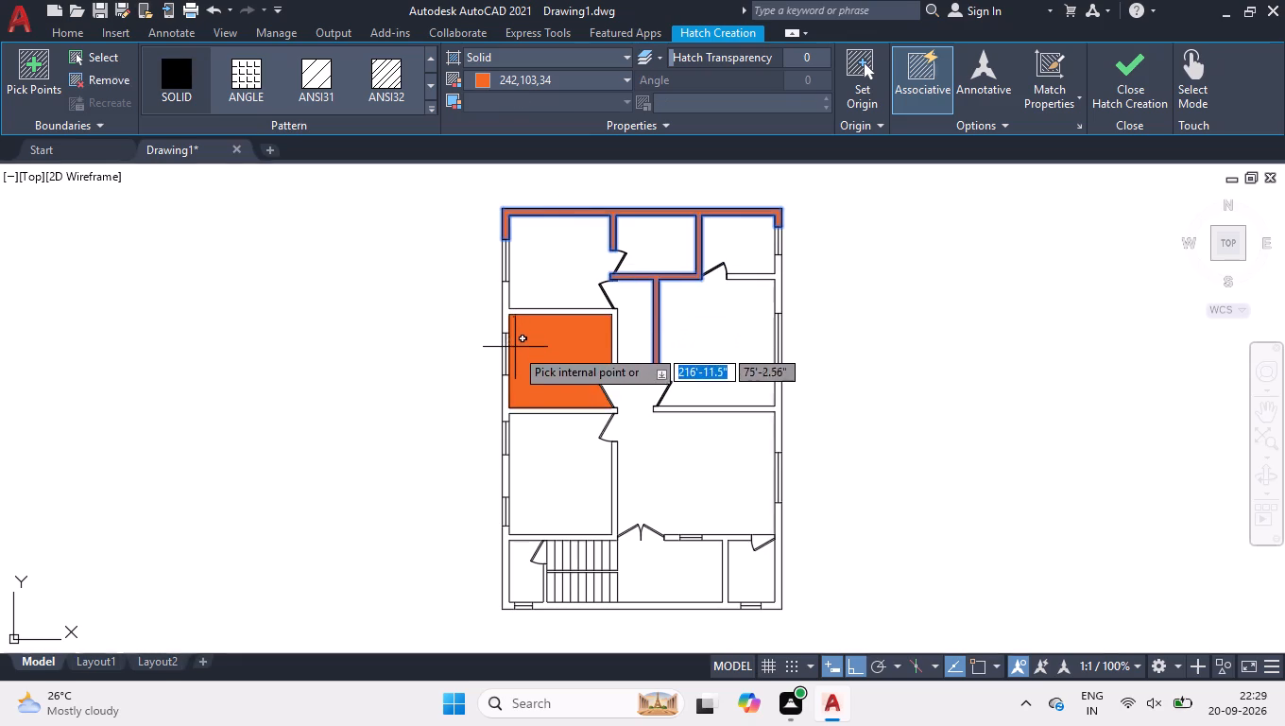
left_click(506, 317)
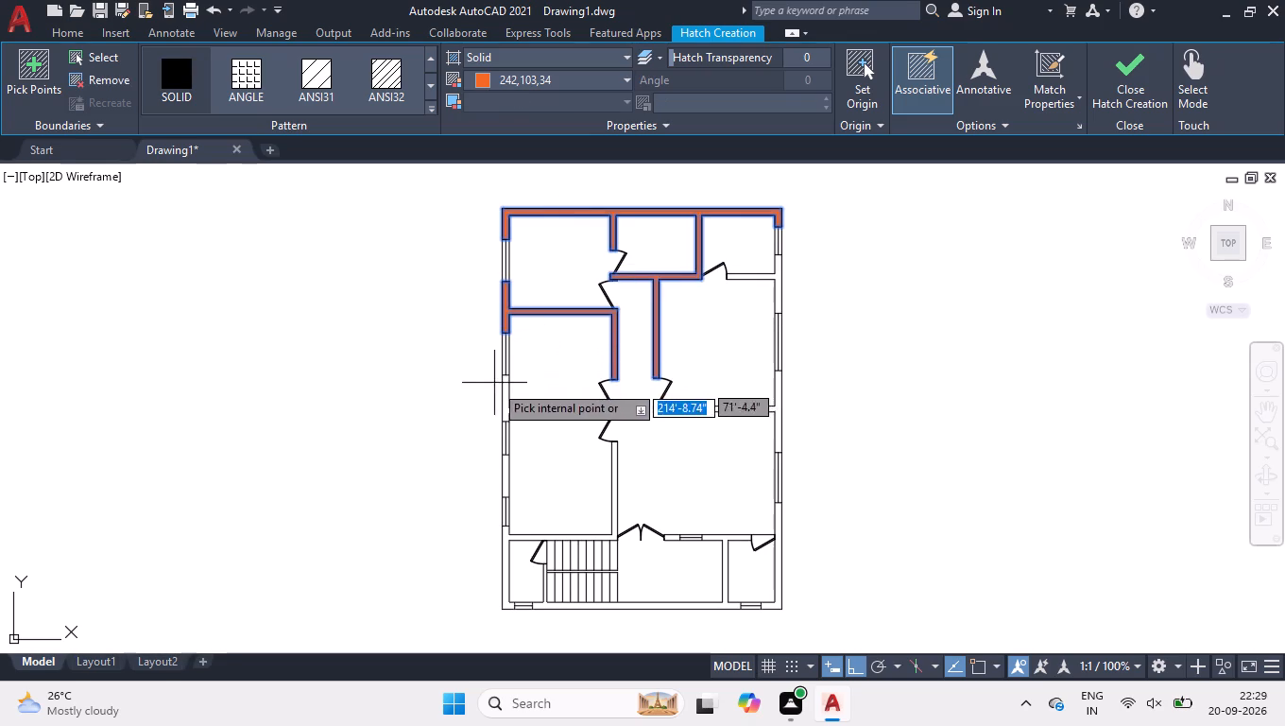
Add the remaining left outer wall segments and their connected interior walls, down to the plan's lower-left corner, to the solid orange hatch.
left_click(509, 405)
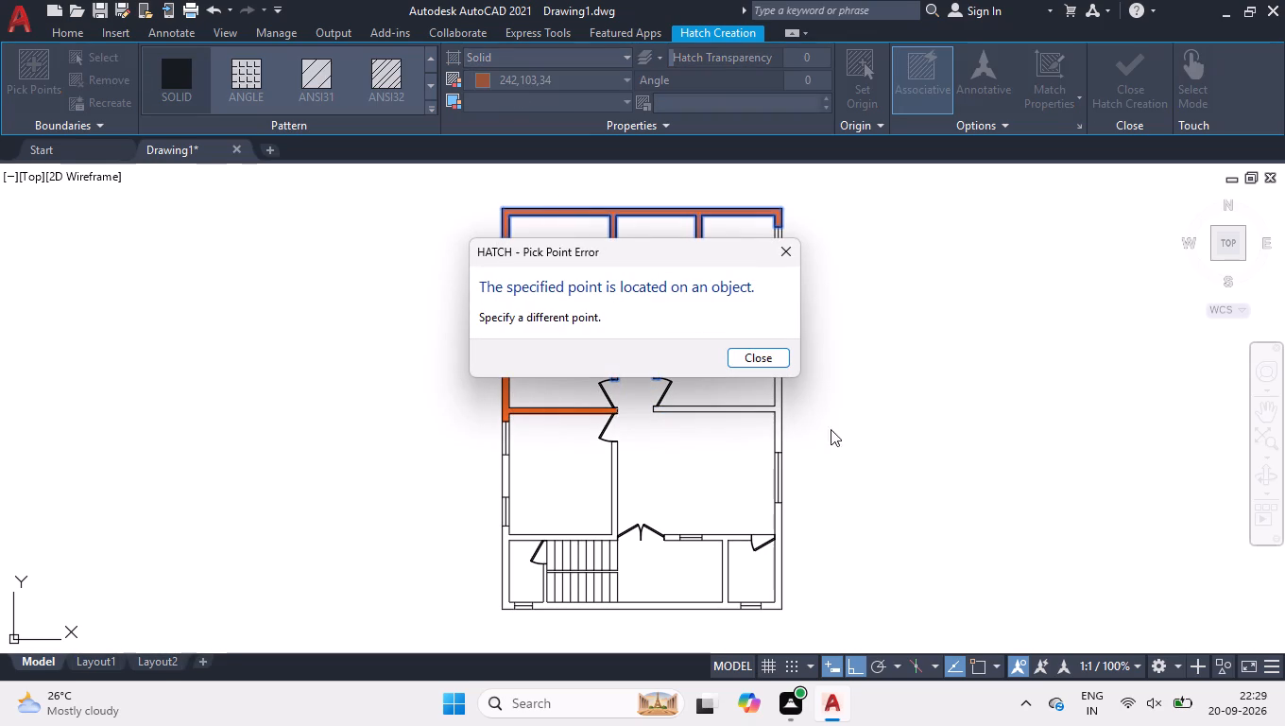
left_click(766, 360)
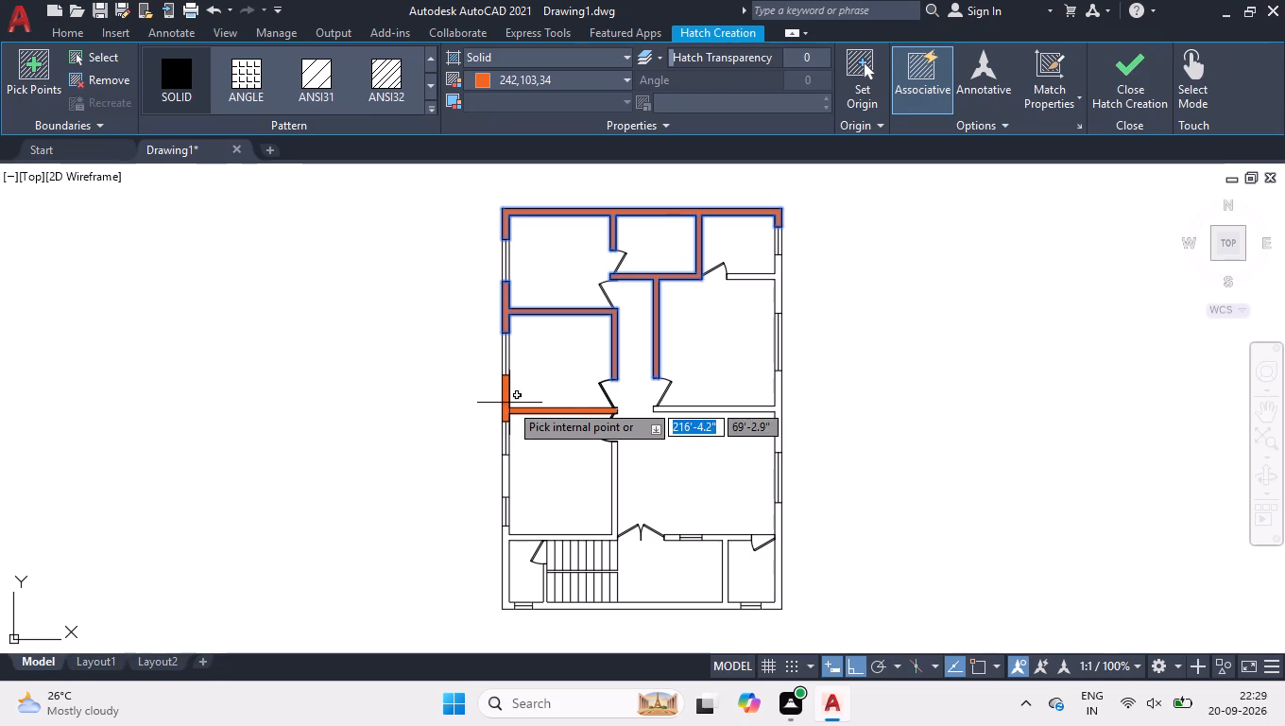
left_click(509, 403)
left_click(755, 359)
scroll(541, 417, "up", 2)
left_click(520, 407)
scroll(521, 402, "down", 3)
scroll(494, 435, "up", 2)
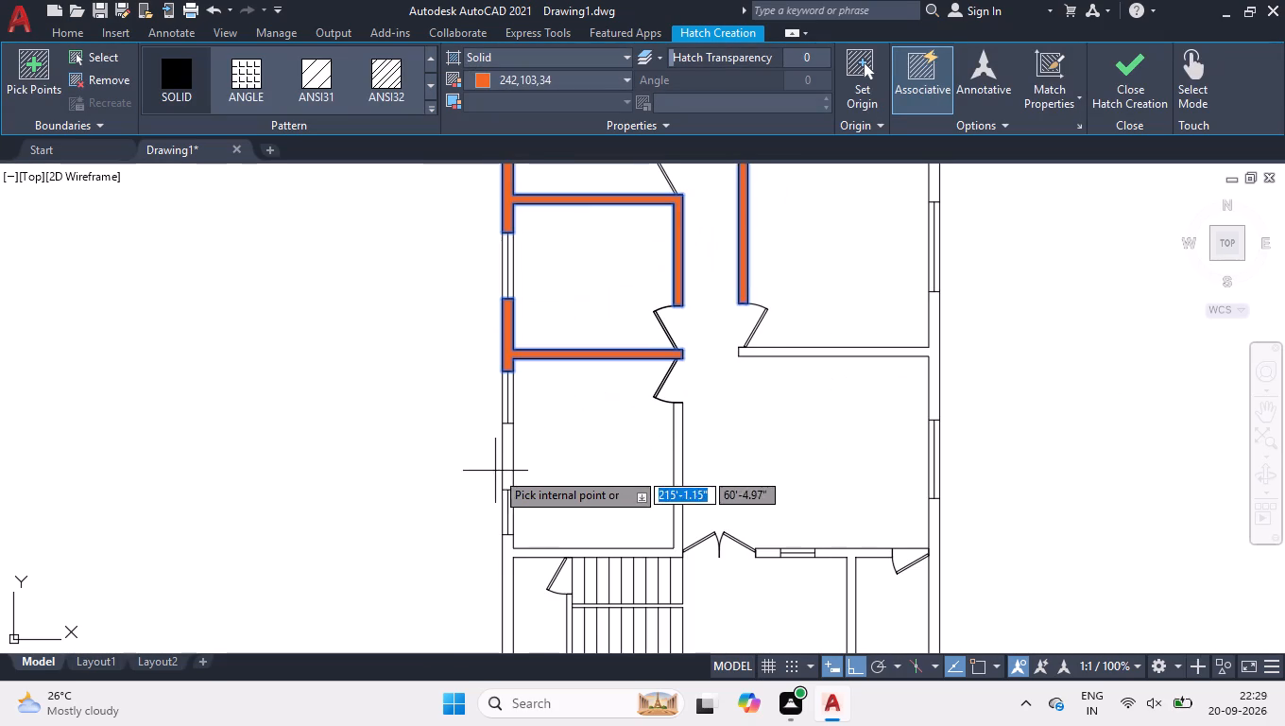
left_click(511, 458)
scroll(510, 464, "down", 2)
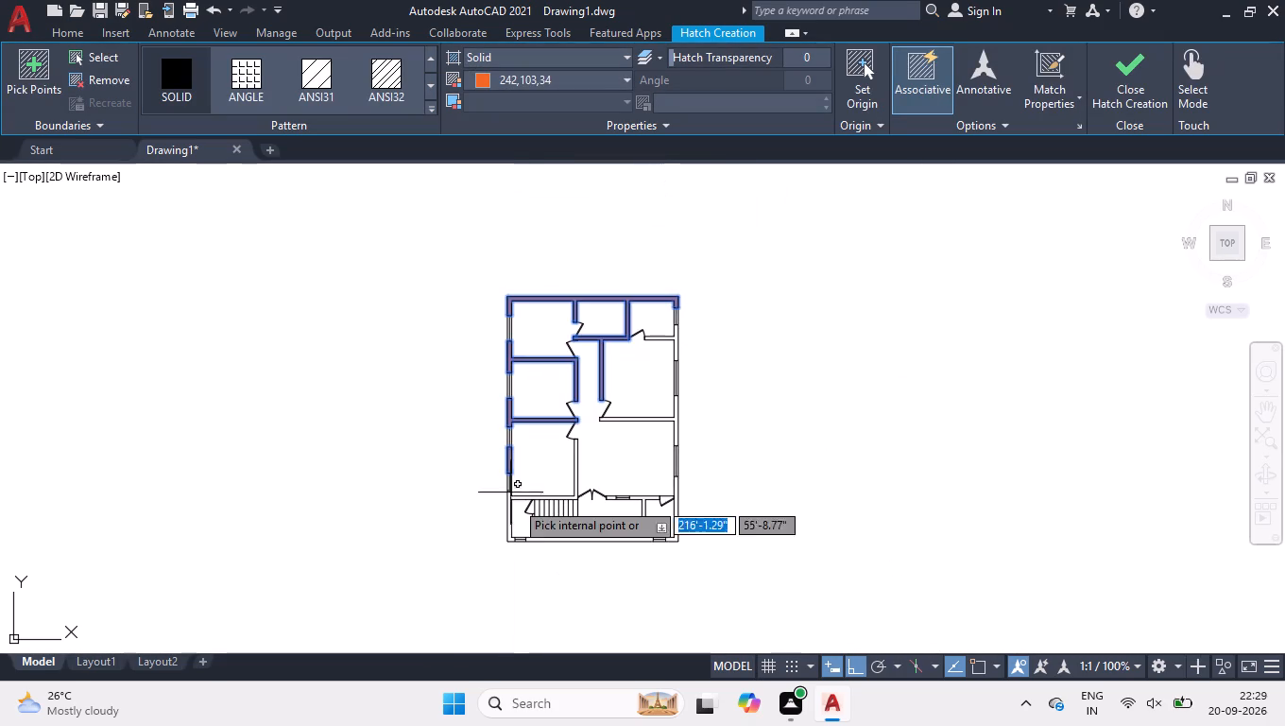
scroll(528, 540, "up", 2)
left_click(473, 513)
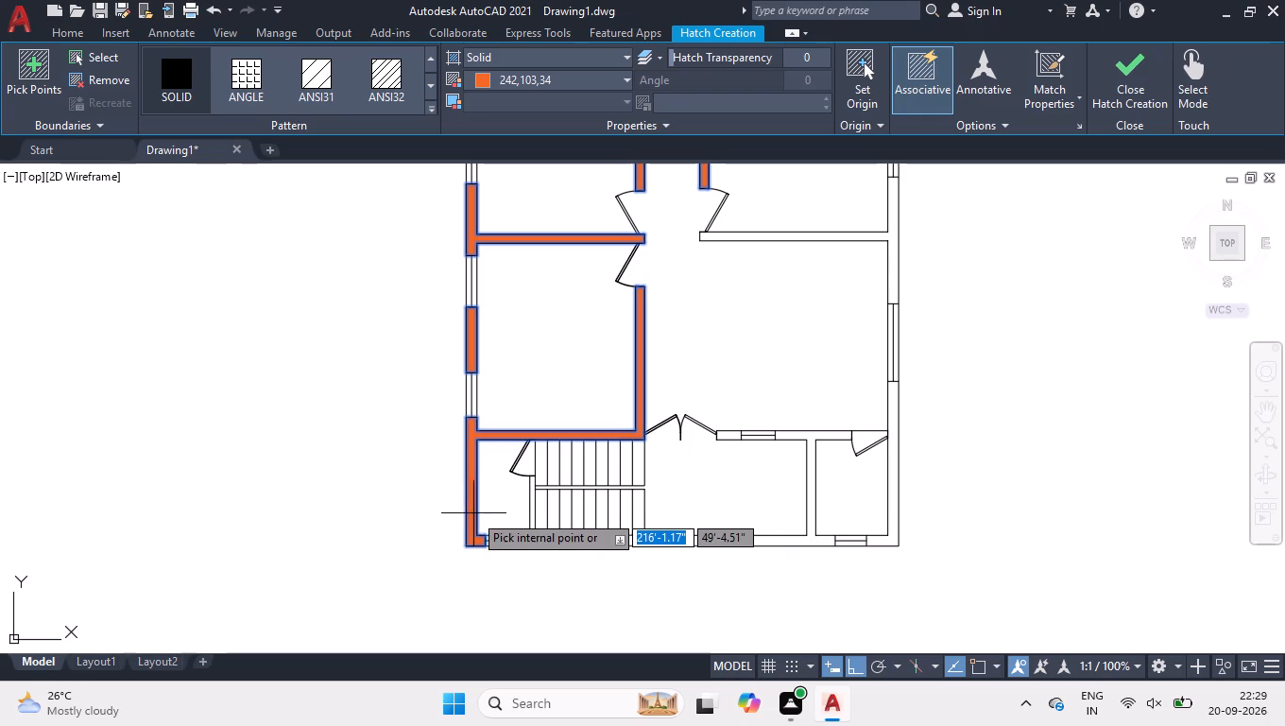
Hatch the bottom outer wall, the right outer wall segments and their connected interior walls in the same solid orange and finish the hatch.
left_click(802, 542)
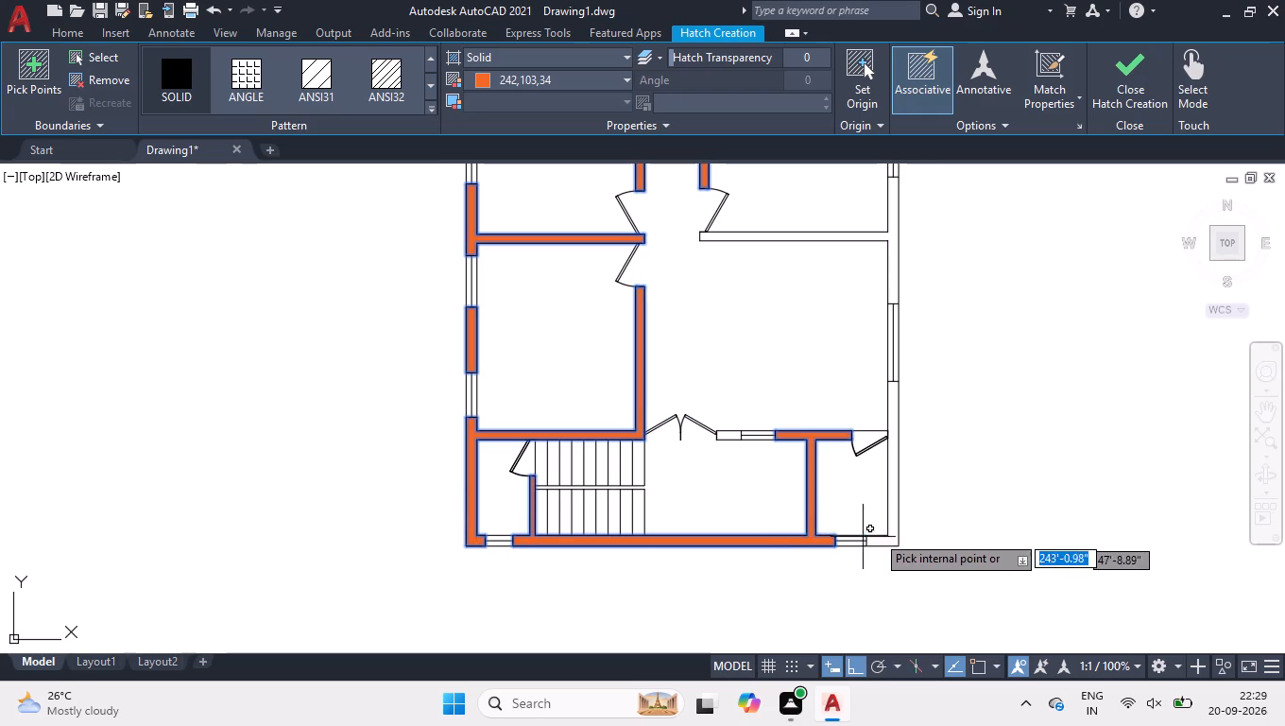
left_click(884, 544)
scroll(912, 475, "down", 2)
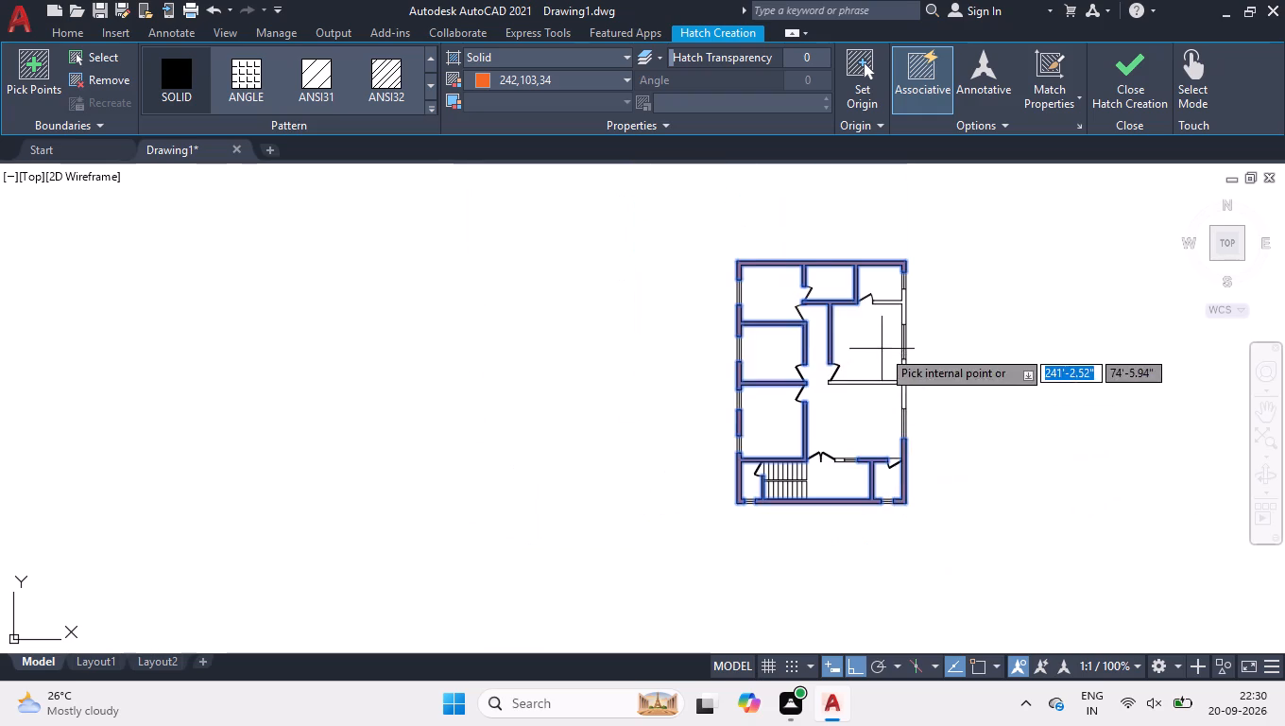
scroll(882, 349, "up", 1)
left_click(915, 291)
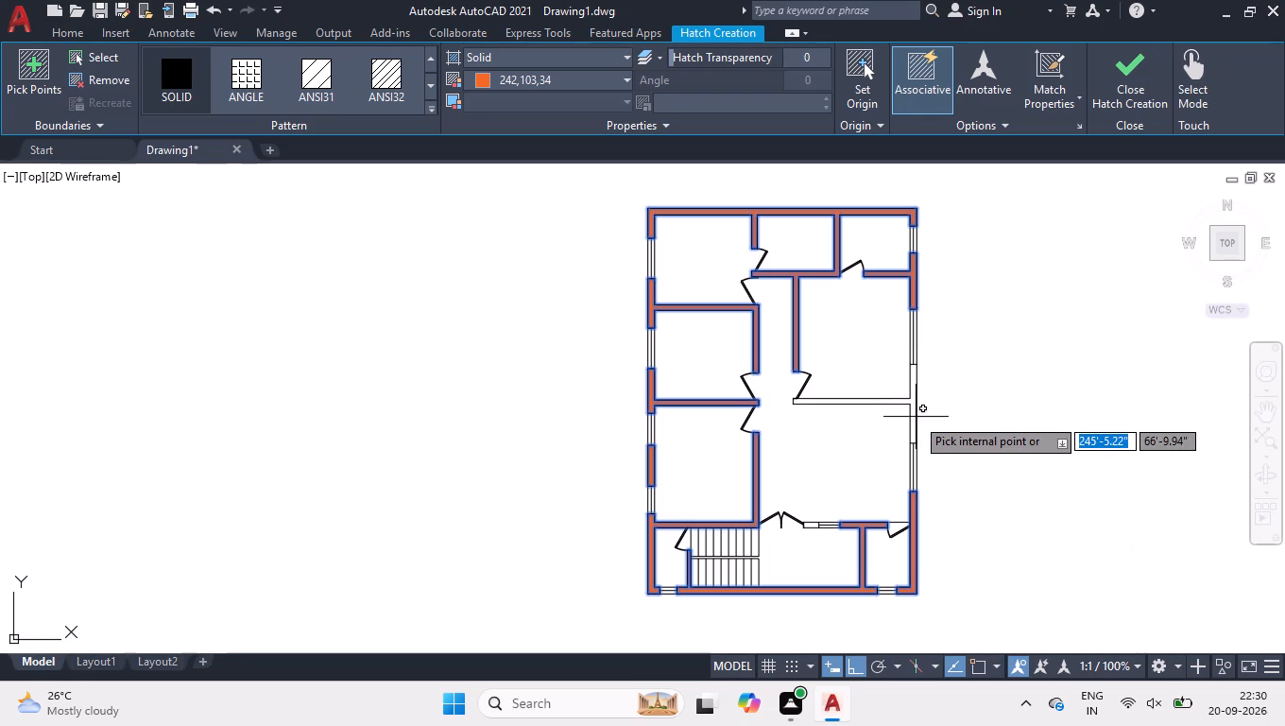
left_click(911, 415)
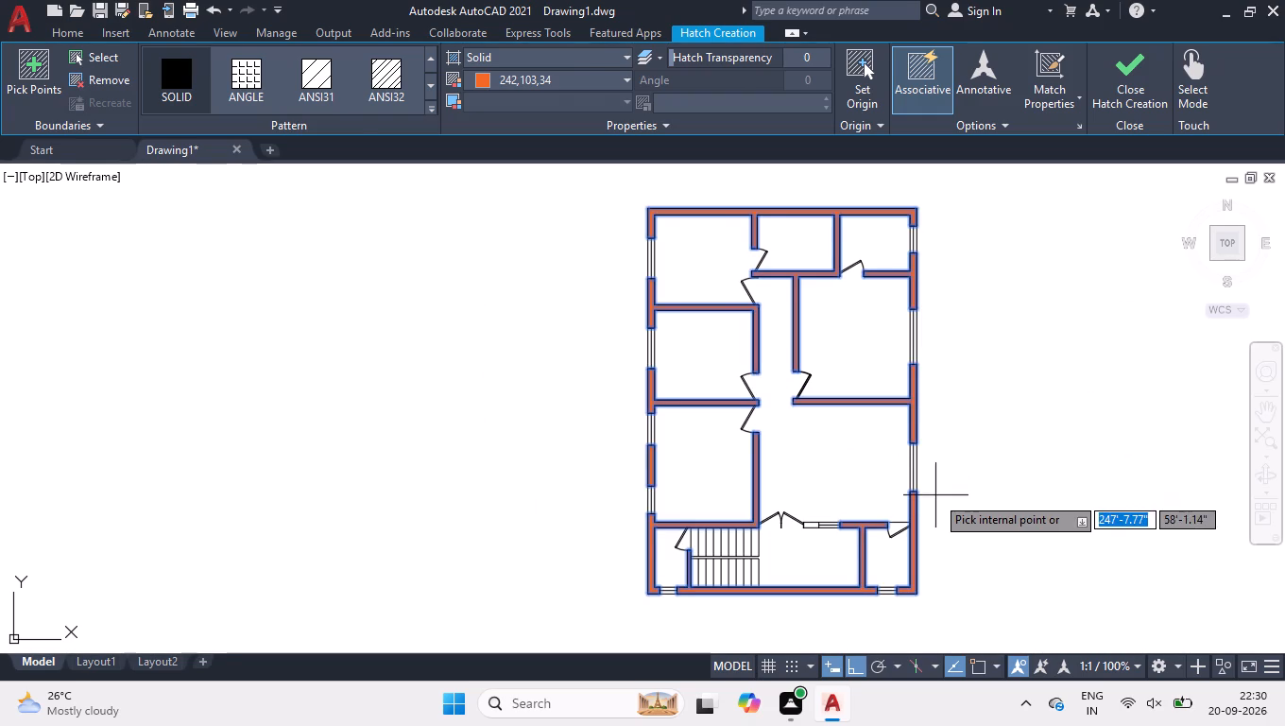
key("Return")
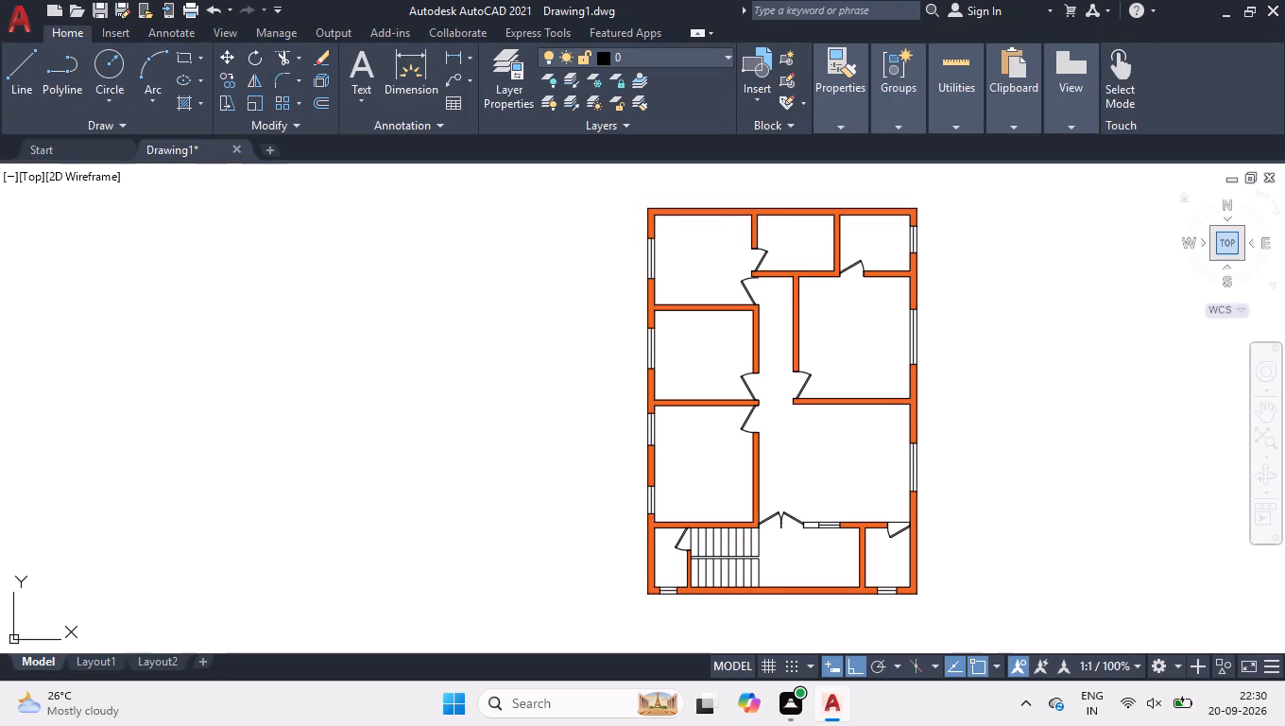
Add a centred multiline text label with 4" text height in the upper-left room, reading KITCHEN over 10'10" X 10'-0".
left_click(1232, 251)
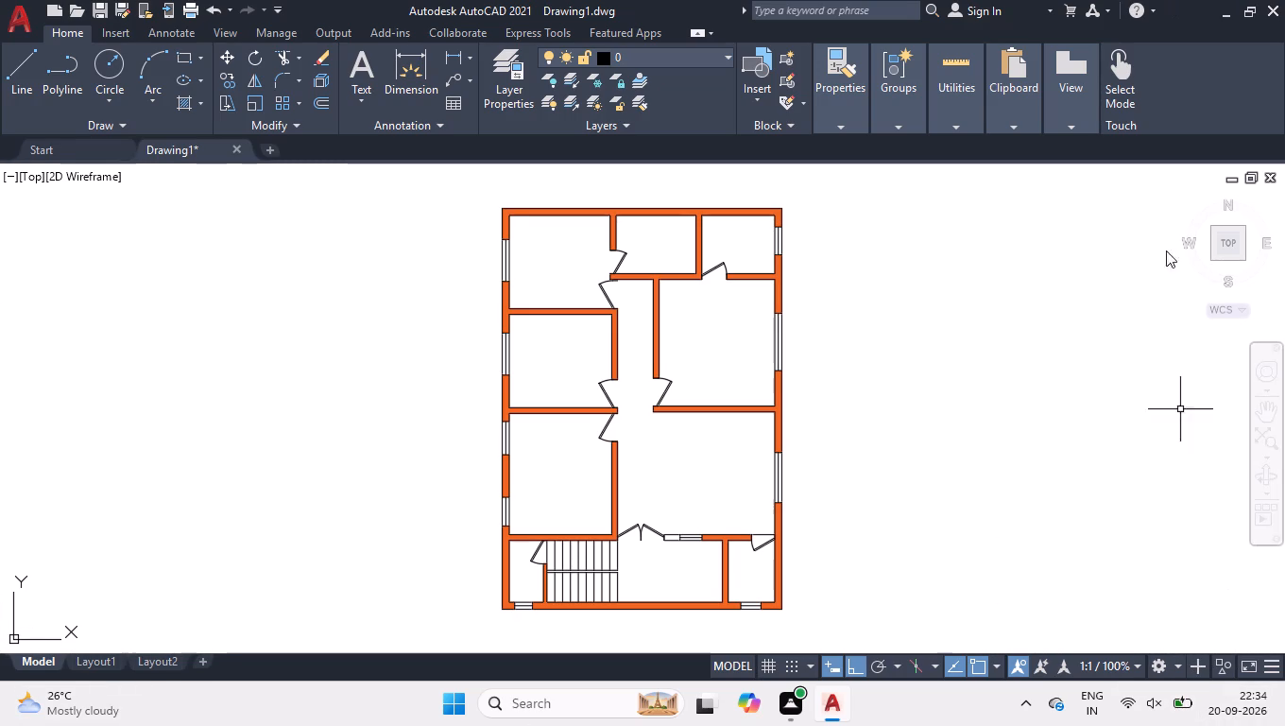
scroll(560, 218, "up", 3)
scroll(545, 281, "down", 2)
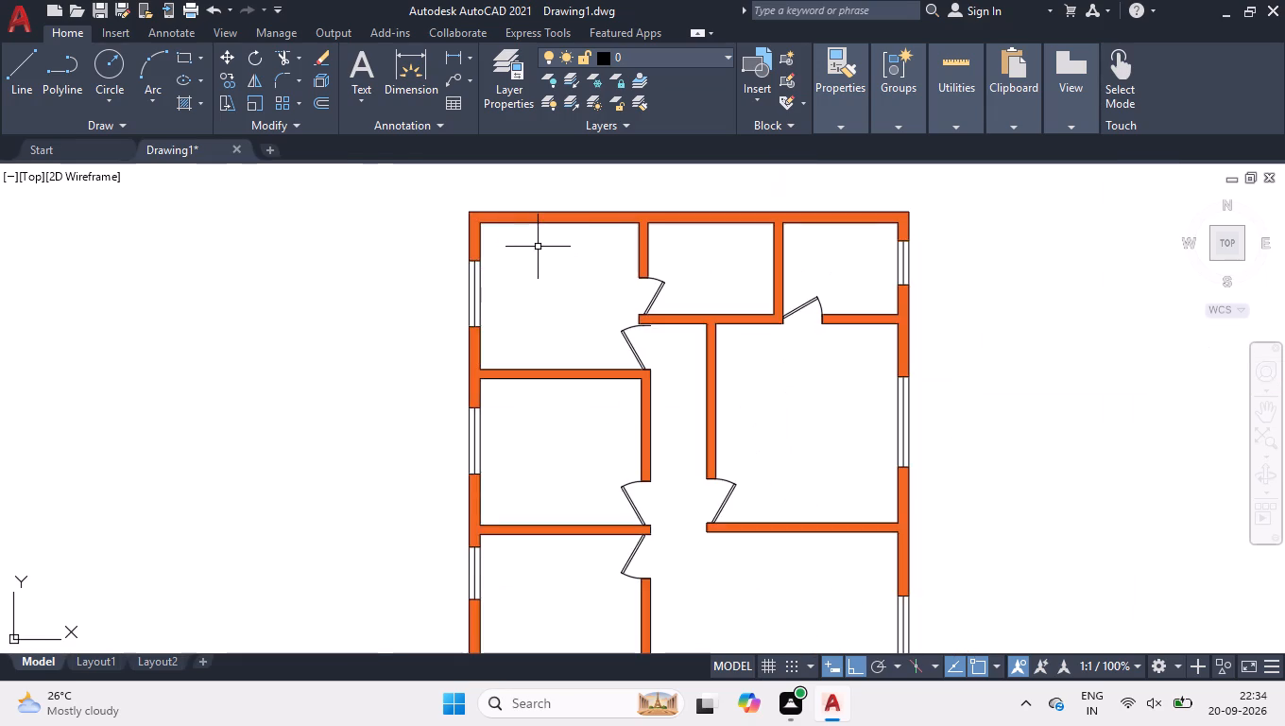
scroll(536, 236, "up", 2)
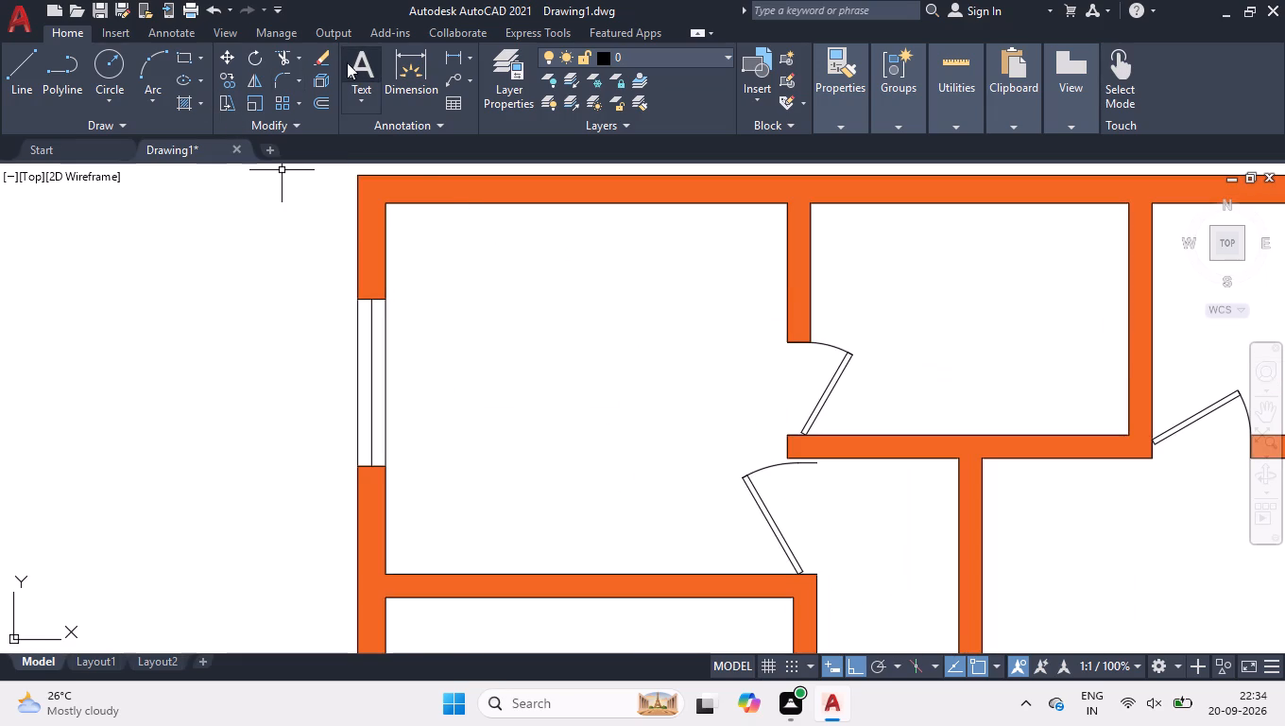
left_click(348, 59)
left_click(479, 372)
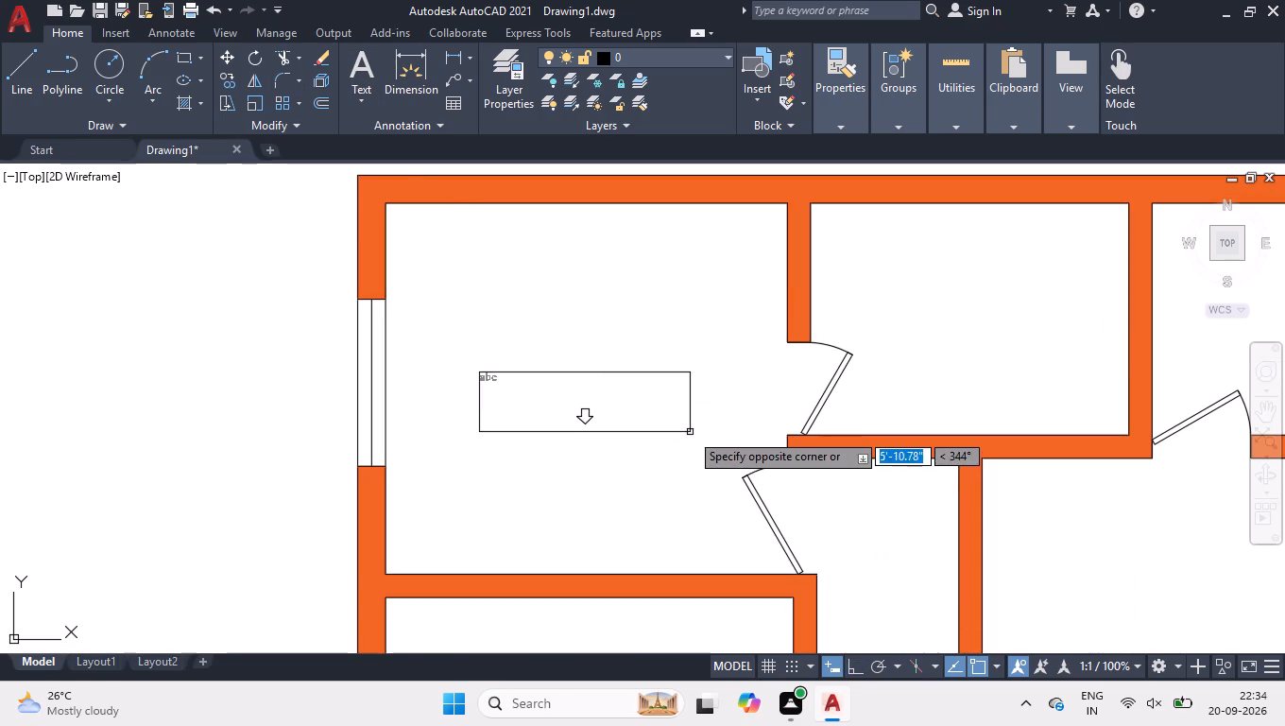
left_click(691, 425)
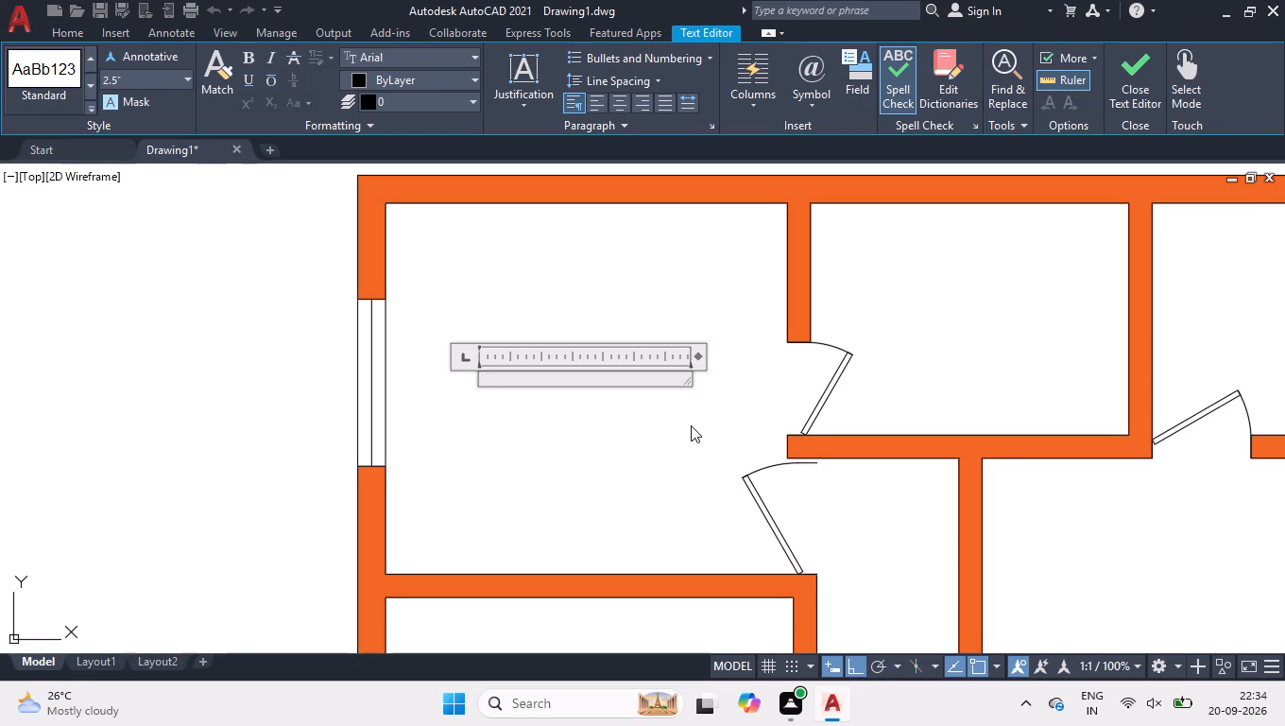
left_click(133, 83)
key("4")
key("Return")
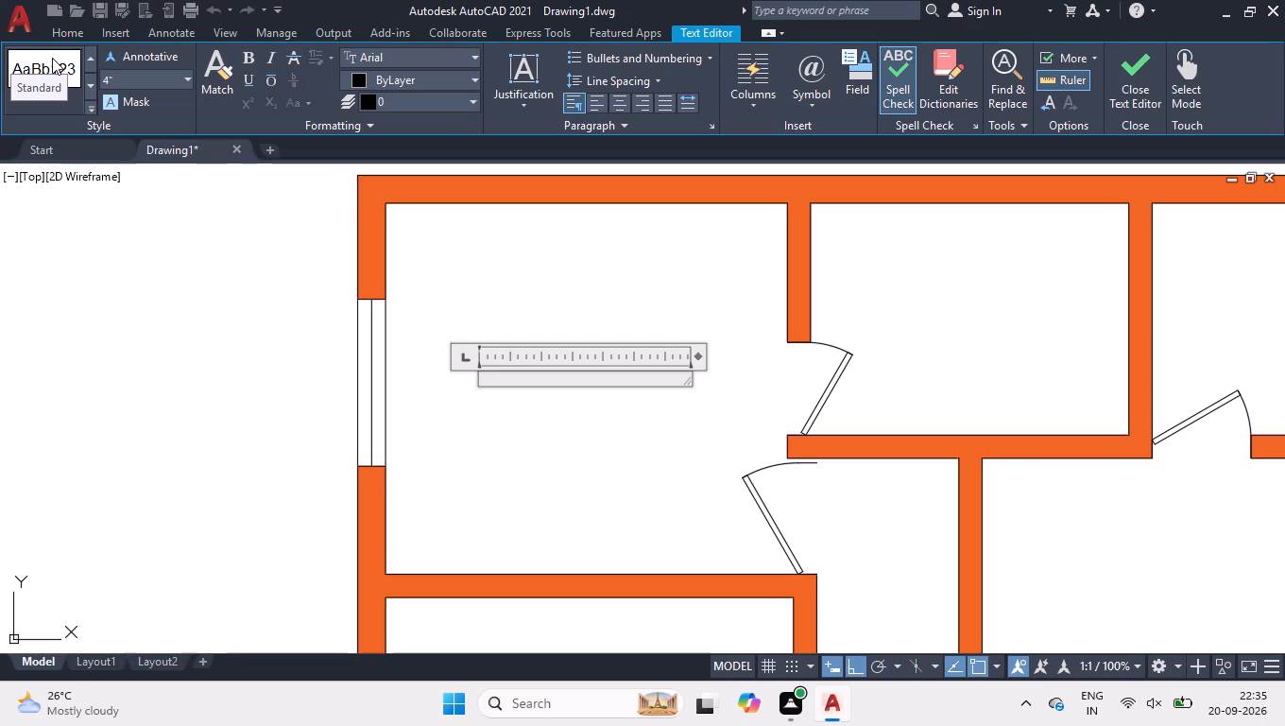
left_click(613, 112)
left_click(591, 383)
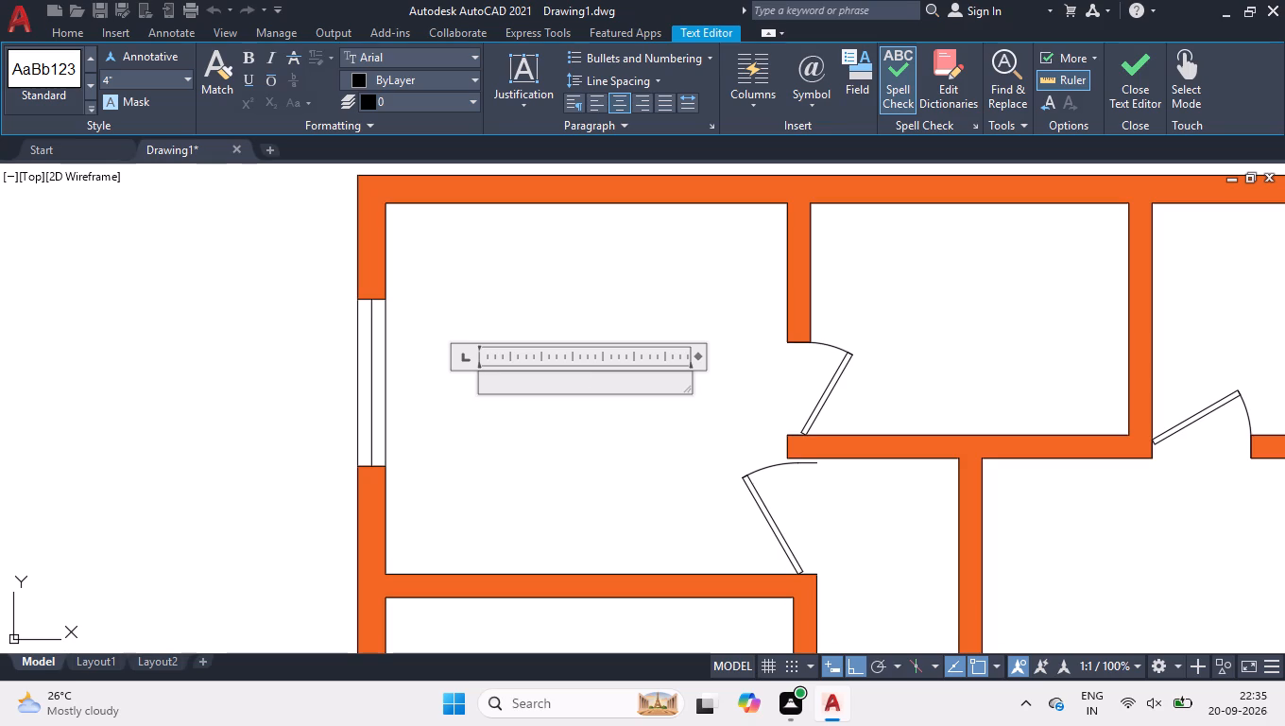
type("KITCHEN")
key("Return")
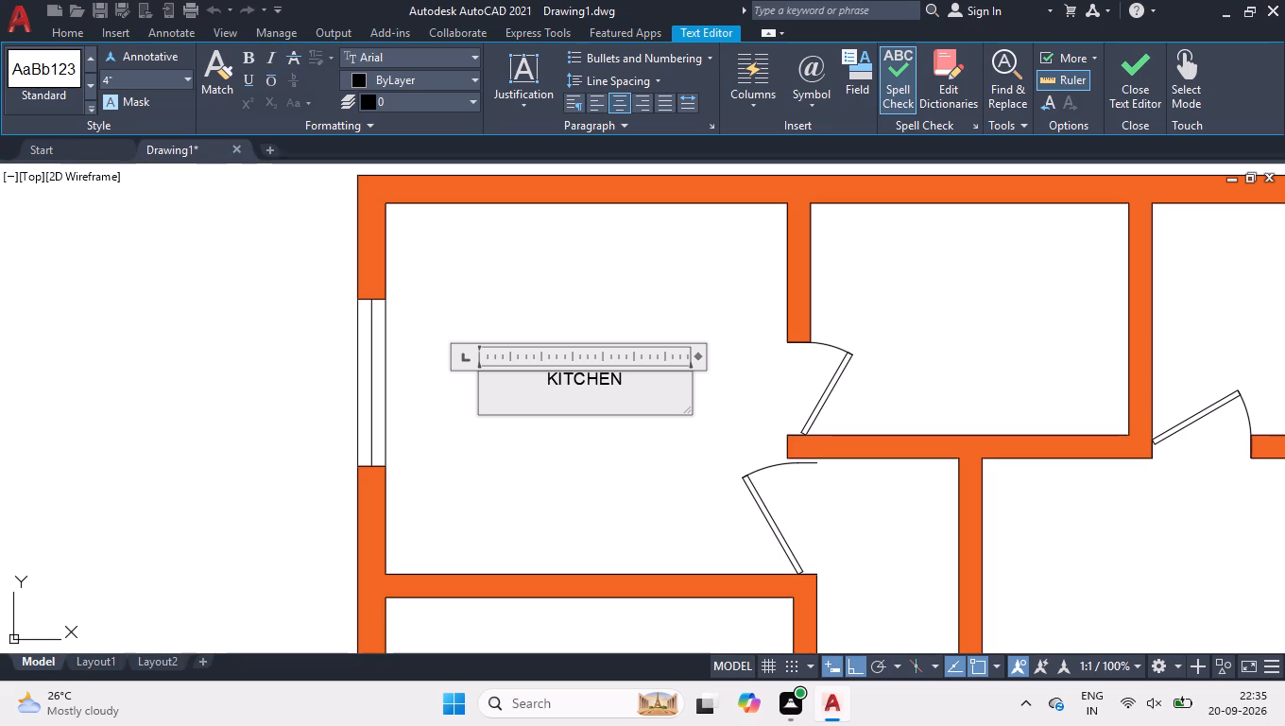
type("10'10\" X 10'-0\"")
left_click(504, 504)
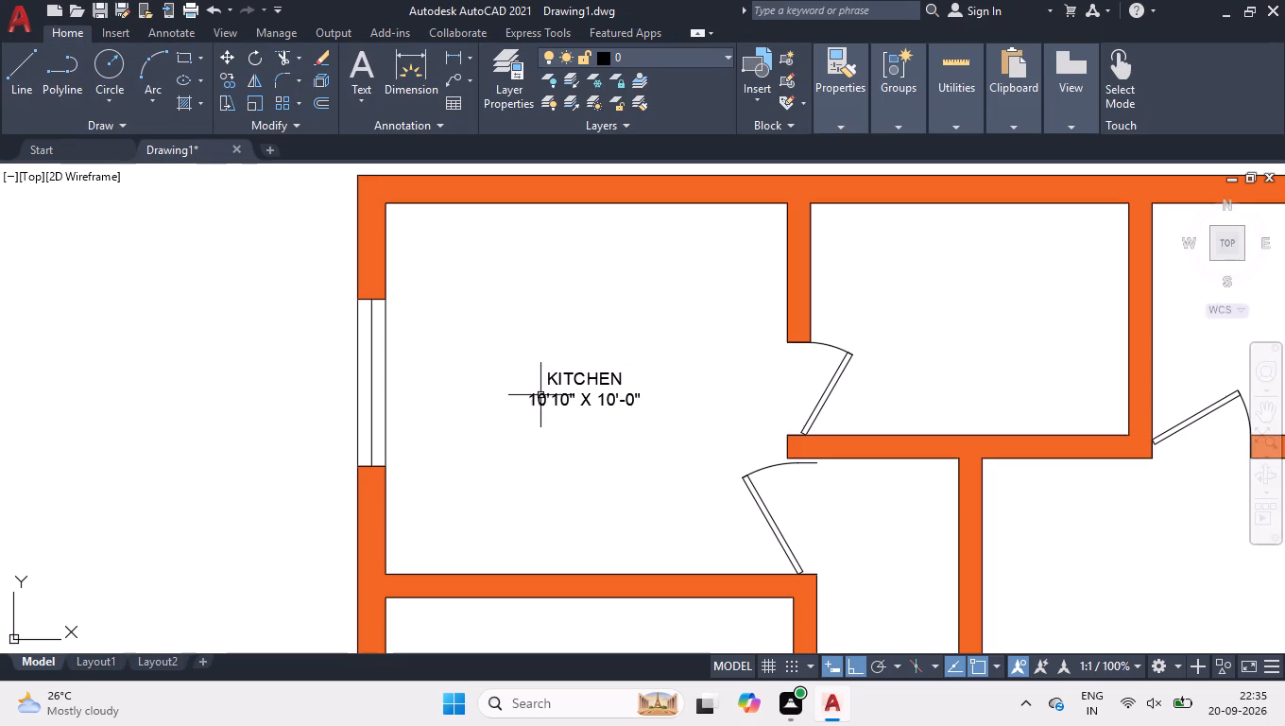
Copy the KITCHEN label, with Ortho turned off, into the top middle room and the upper-right corner room.
left_click(569, 393)
type("COP")
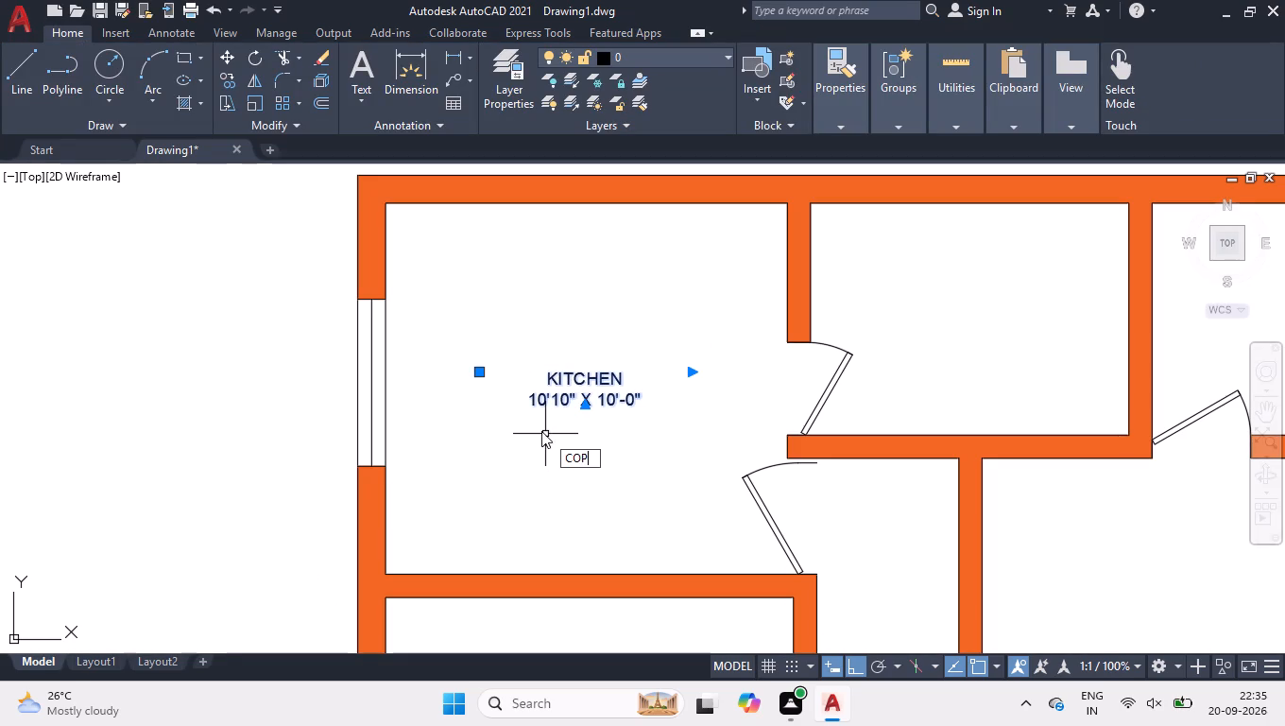
key("Return")
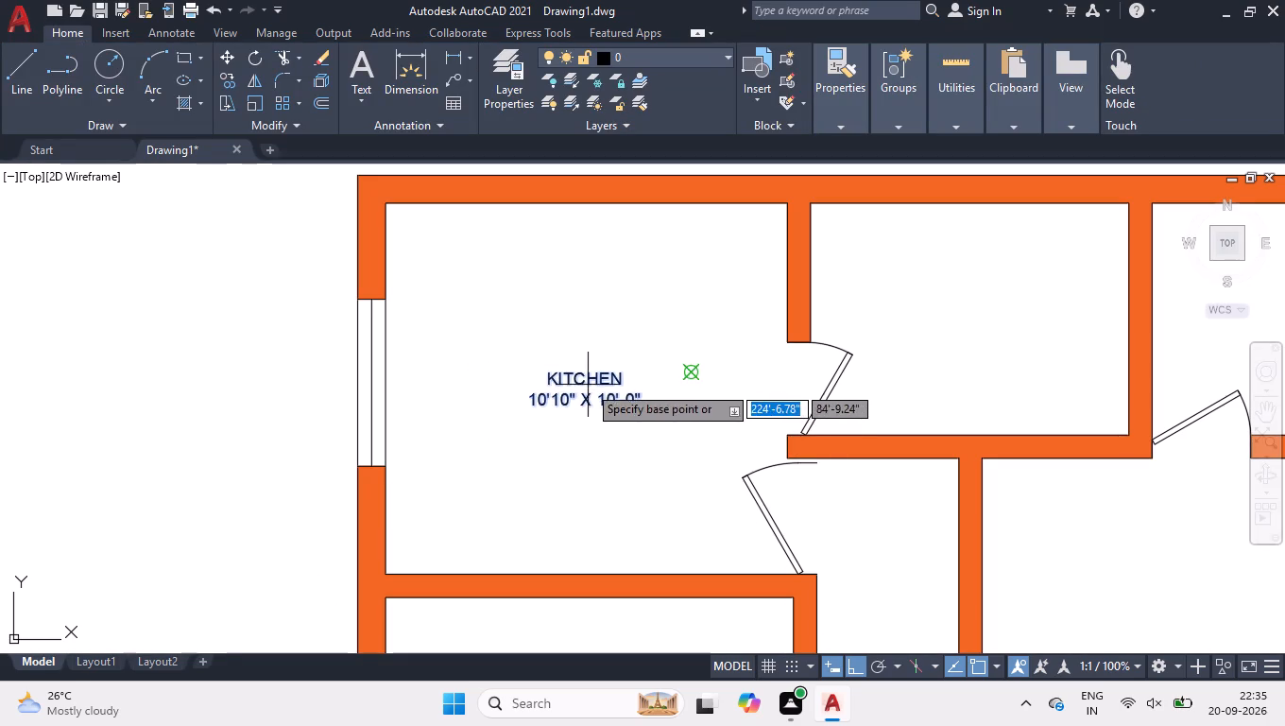
left_click(588, 384)
scroll(700, 313, "down", 2)
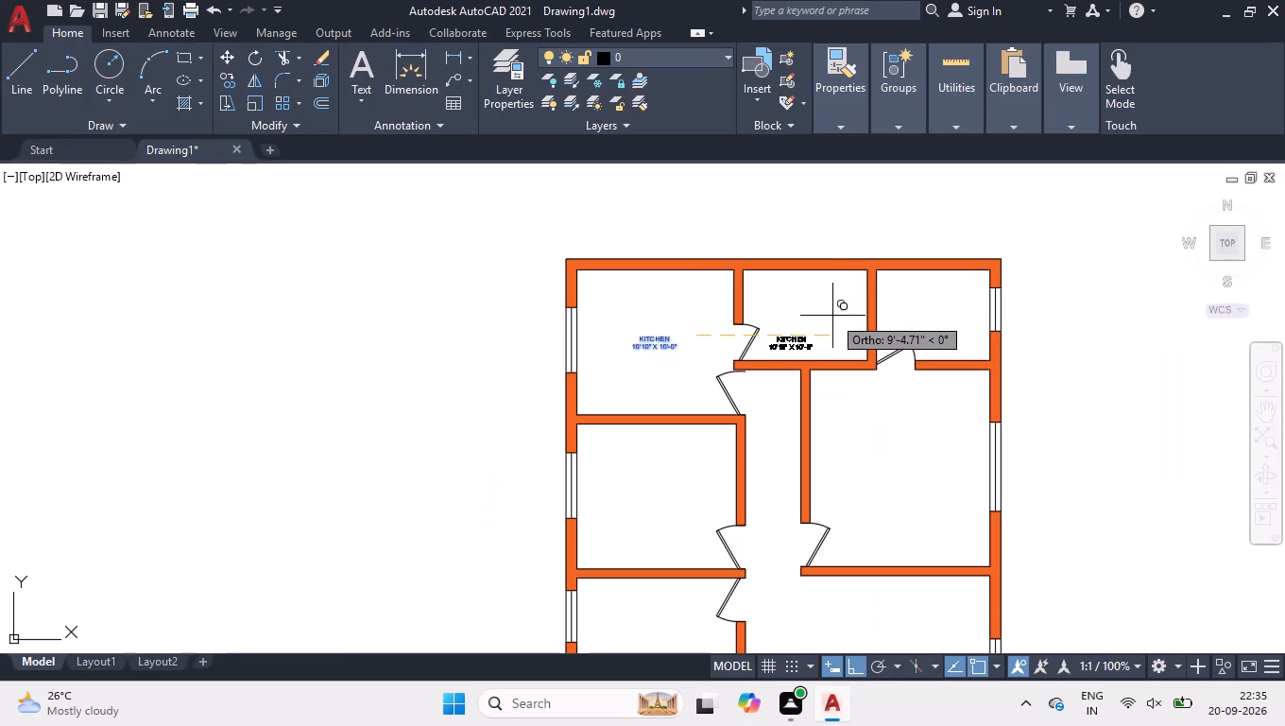
left_click(882, 668)
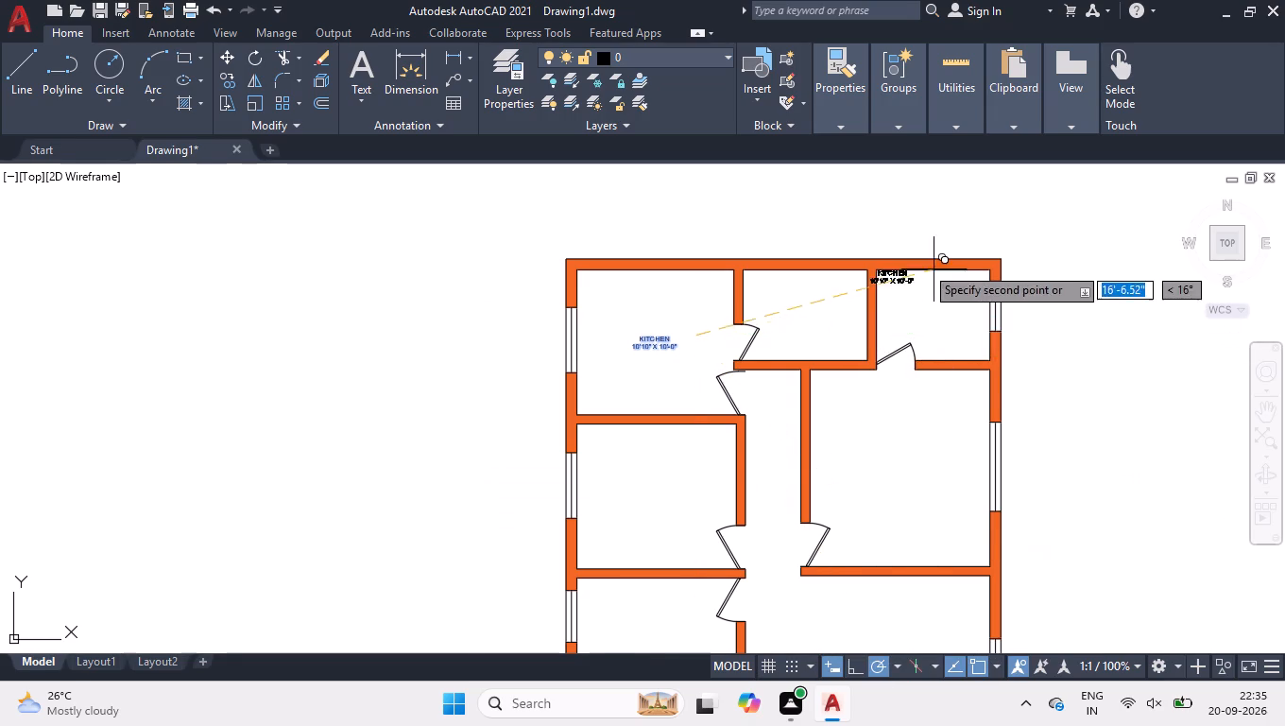
scroll(925, 266, "up", 2)
scroll(790, 351, "up", 1)
left_click(691, 376)
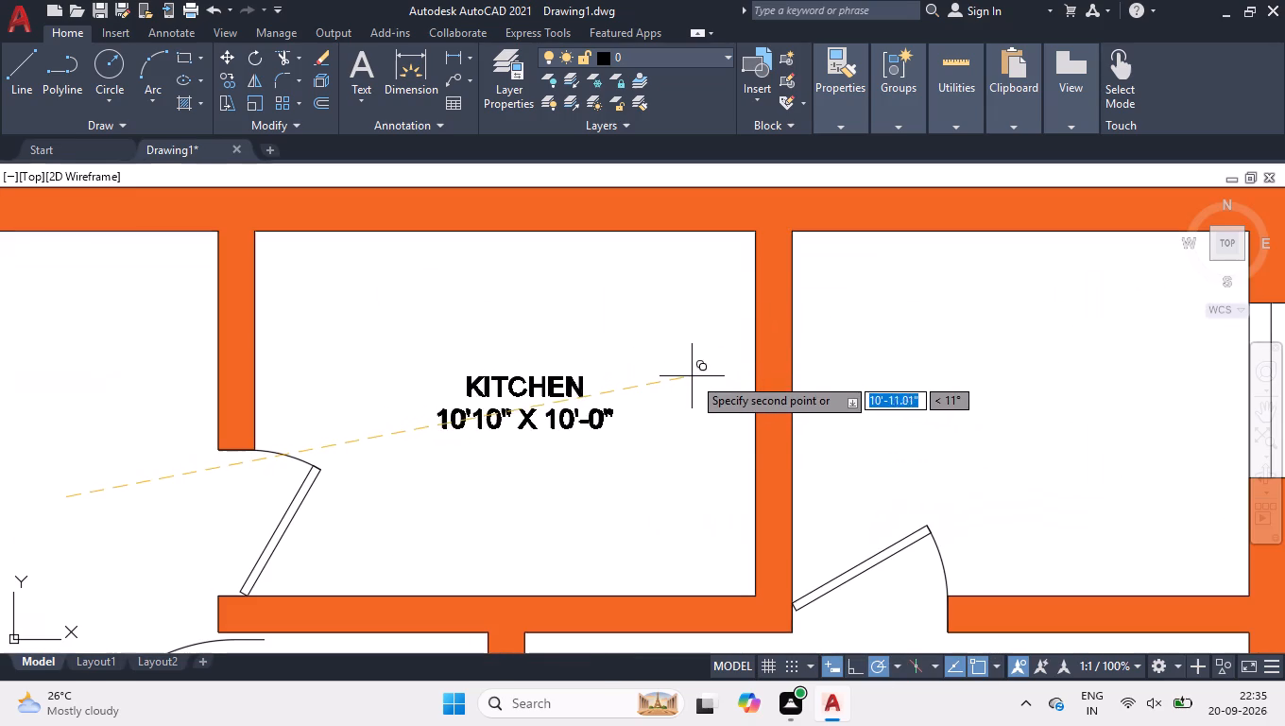
left_click(1184, 377)
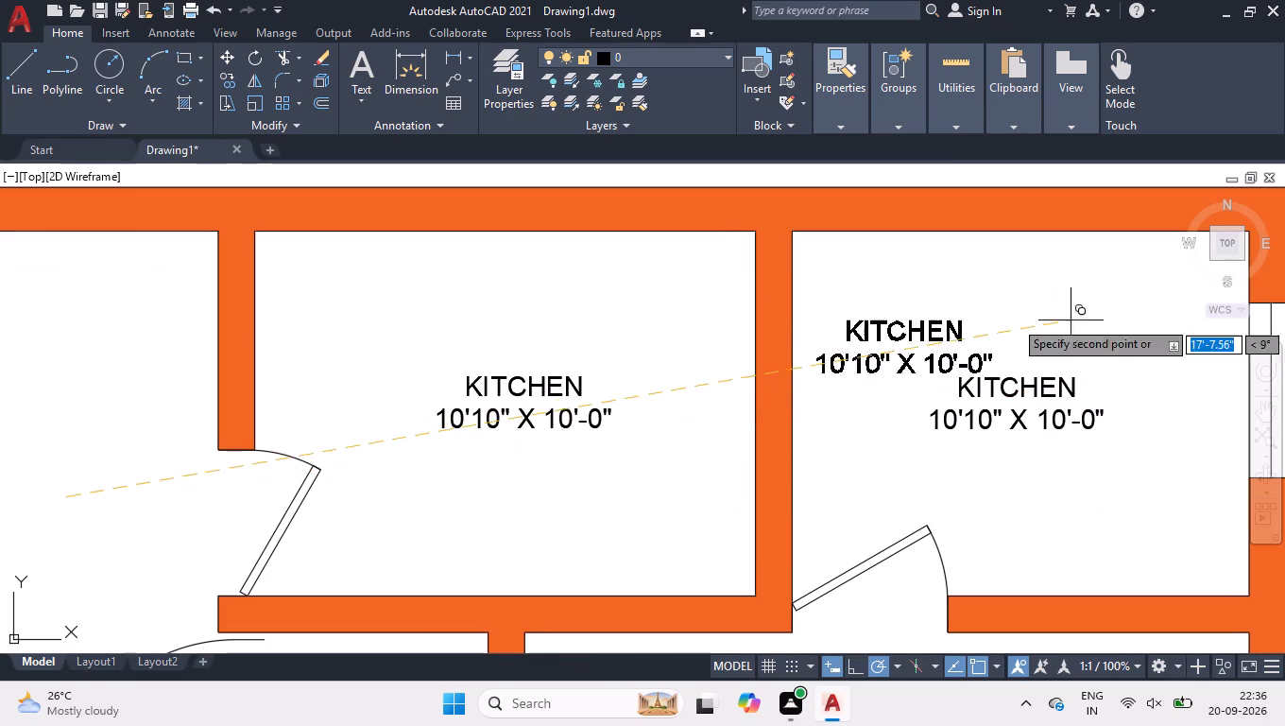
Place further copies of the label in the large right-hand room and the middle and lower rooms along the left wall.
scroll(916, 131, "down", 2)
scroll(947, 229, "down", 3)
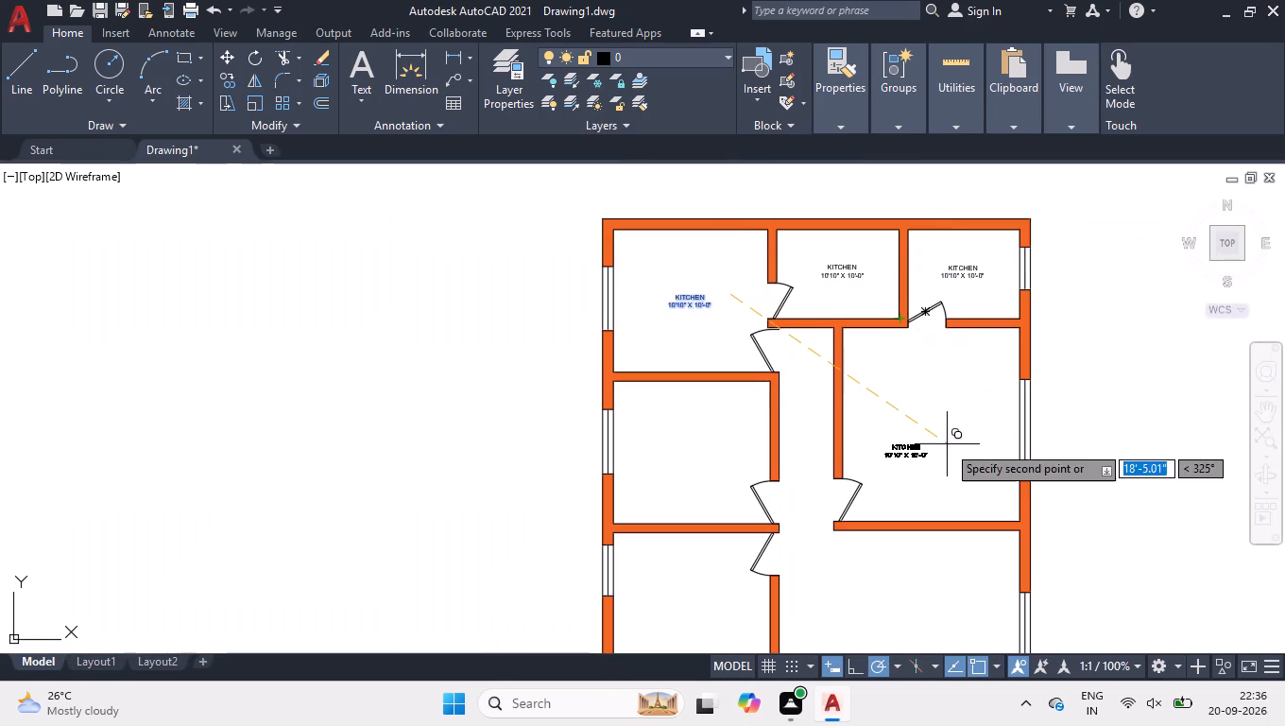
left_click(923, 421)
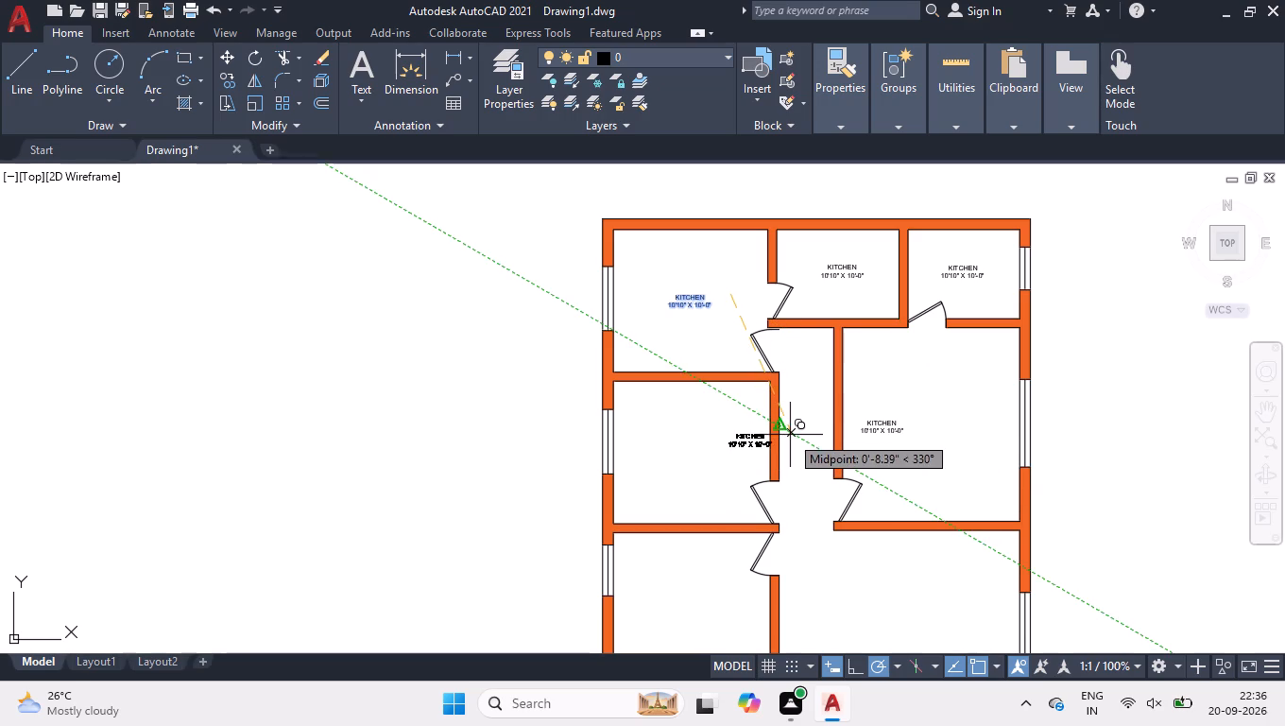
left_click(782, 429)
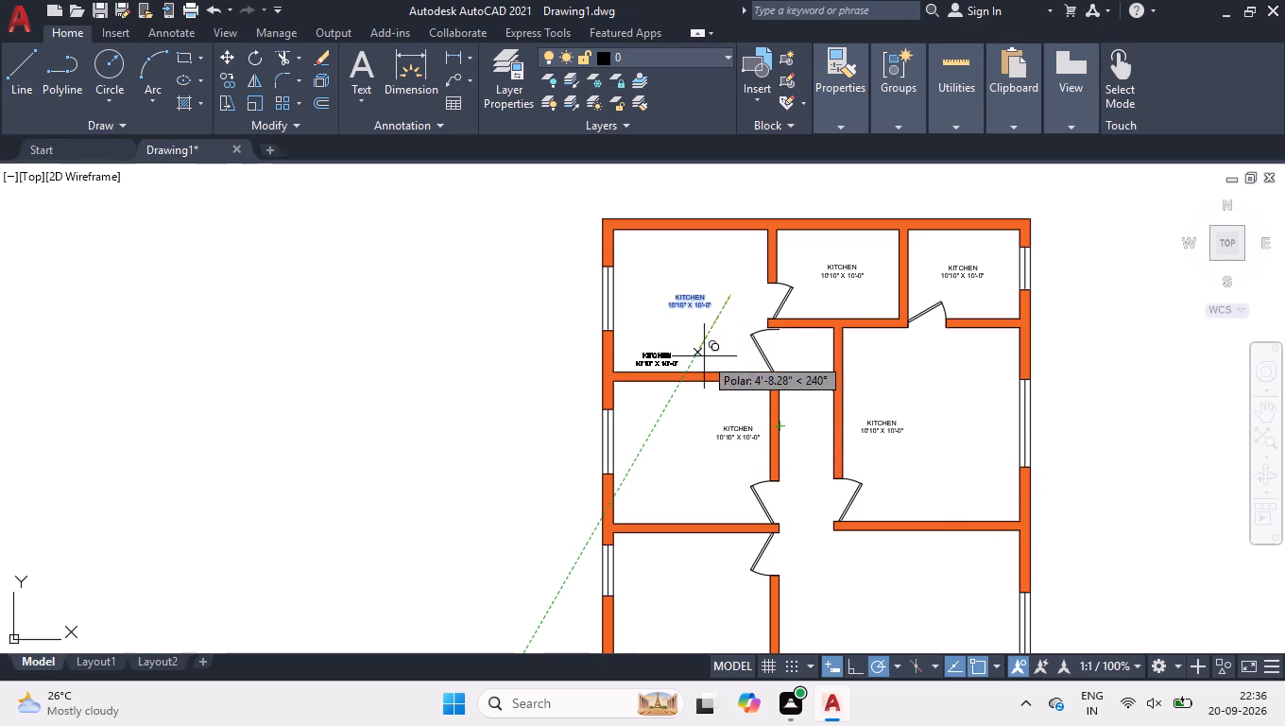
scroll(704, 356, "down", 1)
left_click(745, 524)
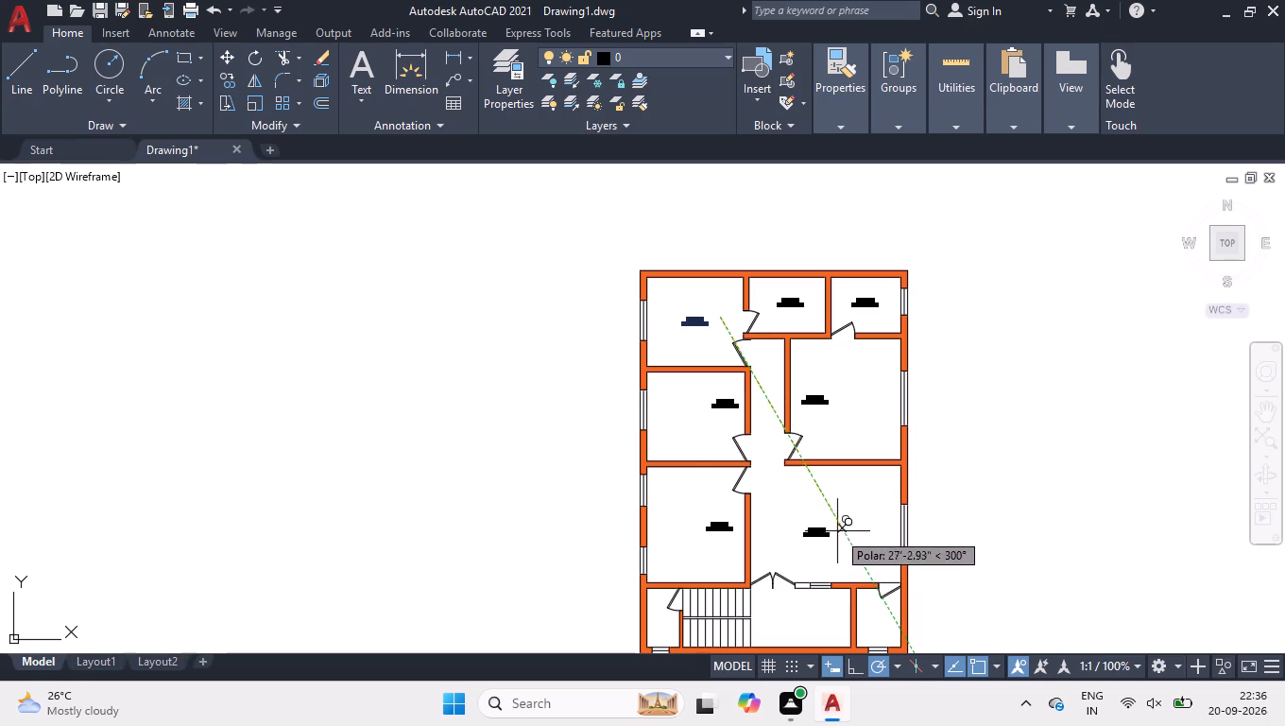
Place label copies in the small room beside the stairs, the space right of the stairs and the lower-right corner room, ending the copy.
scroll(772, 430, "down", 2)
scroll(767, 503, "up", 3)
scroll(679, 517, "up", 3)
scroll(543, 533, "up", 1)
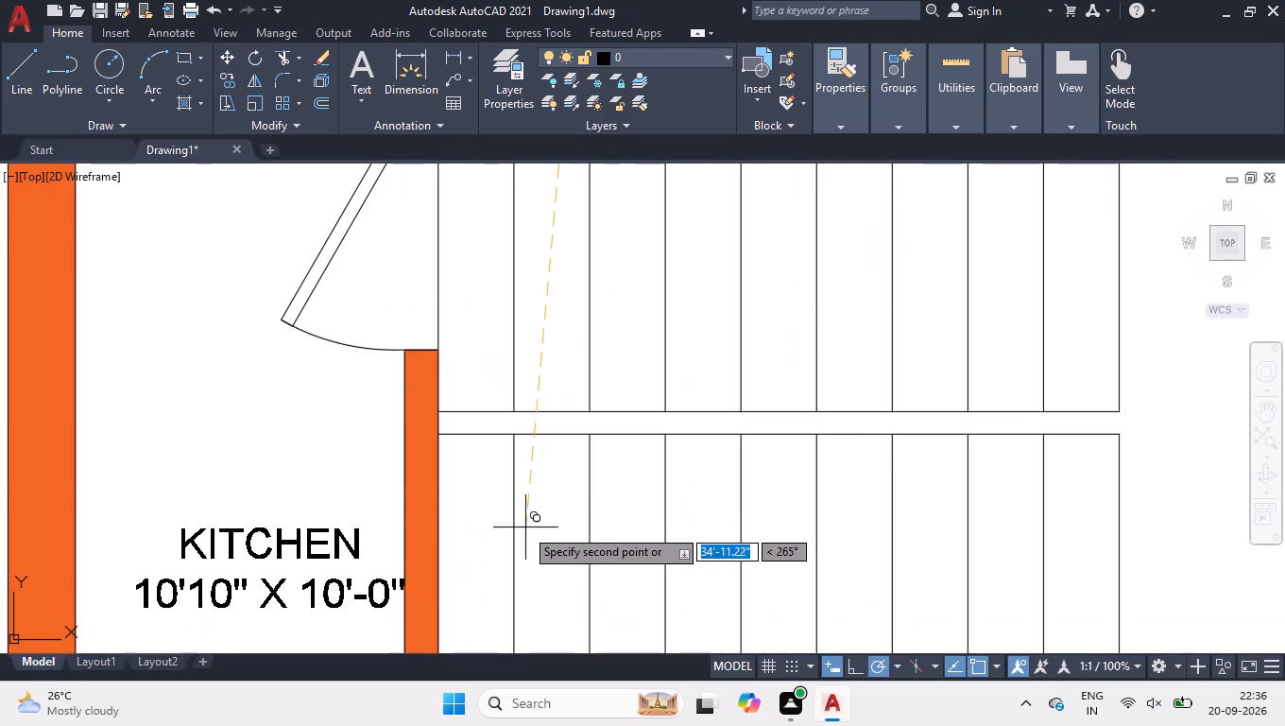
left_click(523, 528)
scroll(529, 527, "down", 2)
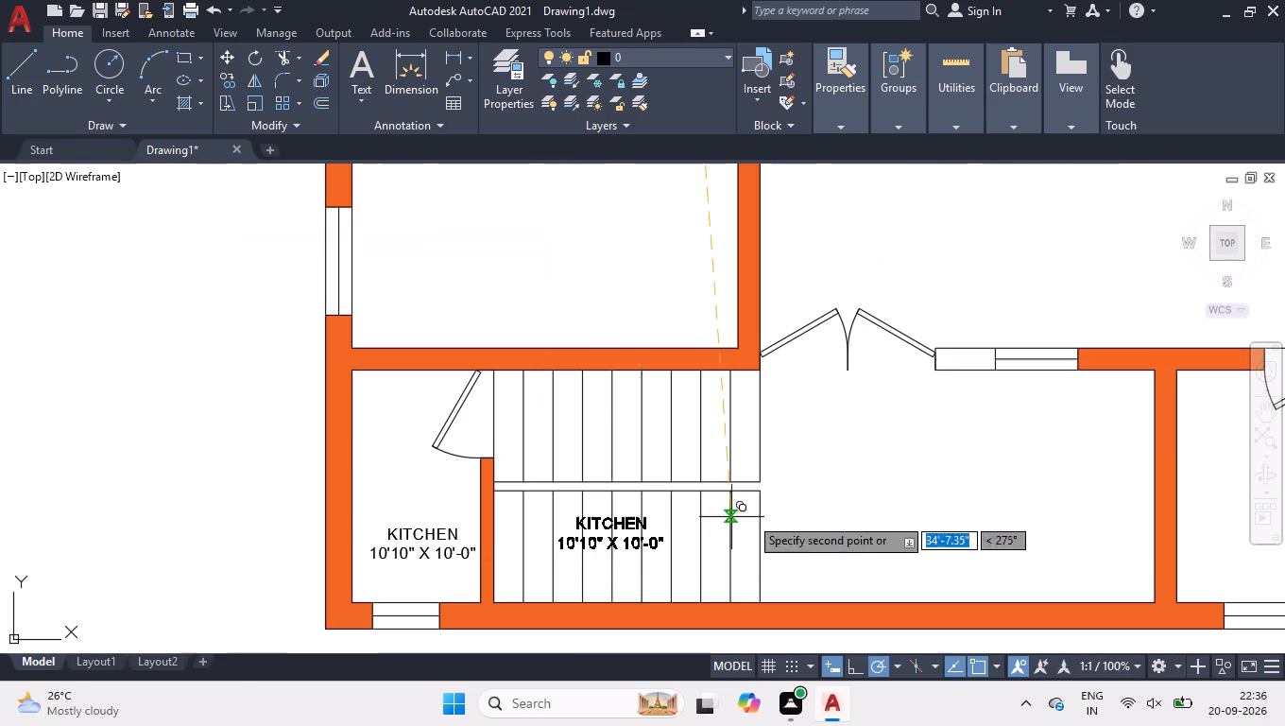
left_click(1000, 503)
scroll(909, 474, "down", 2)
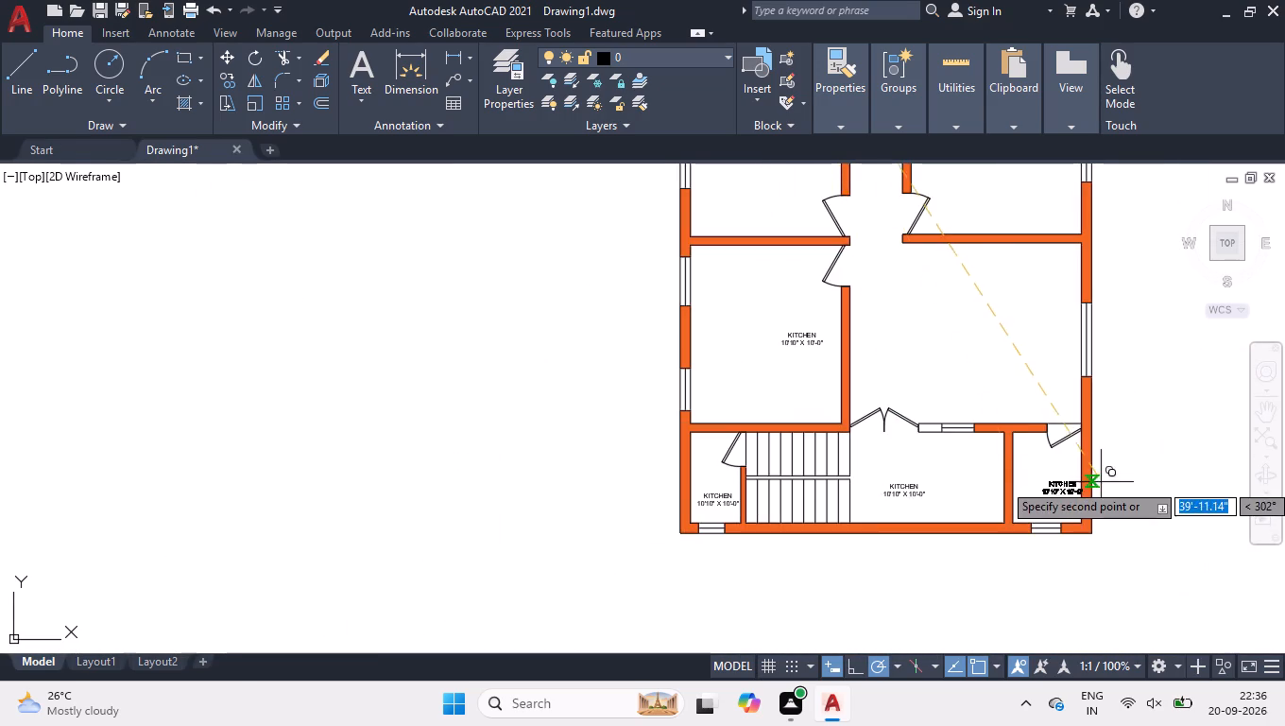
scroll(1101, 482, "up", 2)
scroll(988, 496, "up", 3)
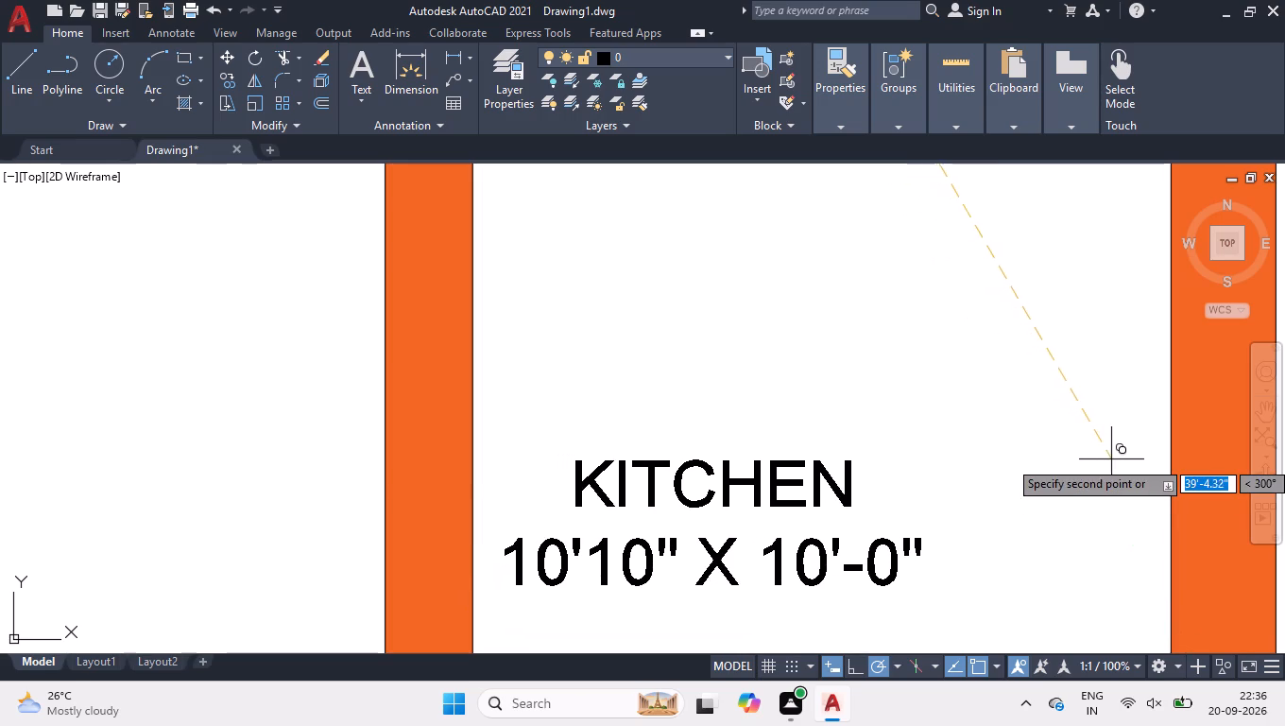
left_click(1139, 462)
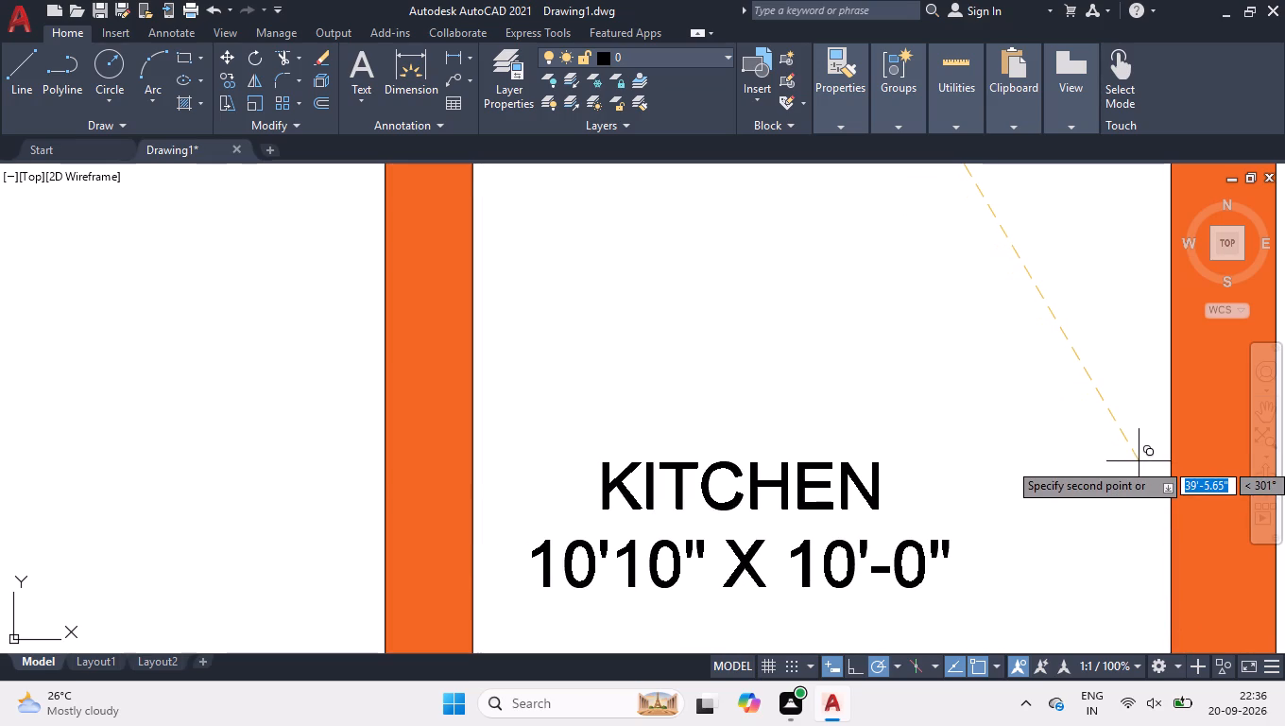
key("space")
Replace the lower-right corner room's label with C.TOILET over 5'-0" X 6'-8".
scroll(1085, 445, "down", 2)
scroll(1001, 472, "up", 2)
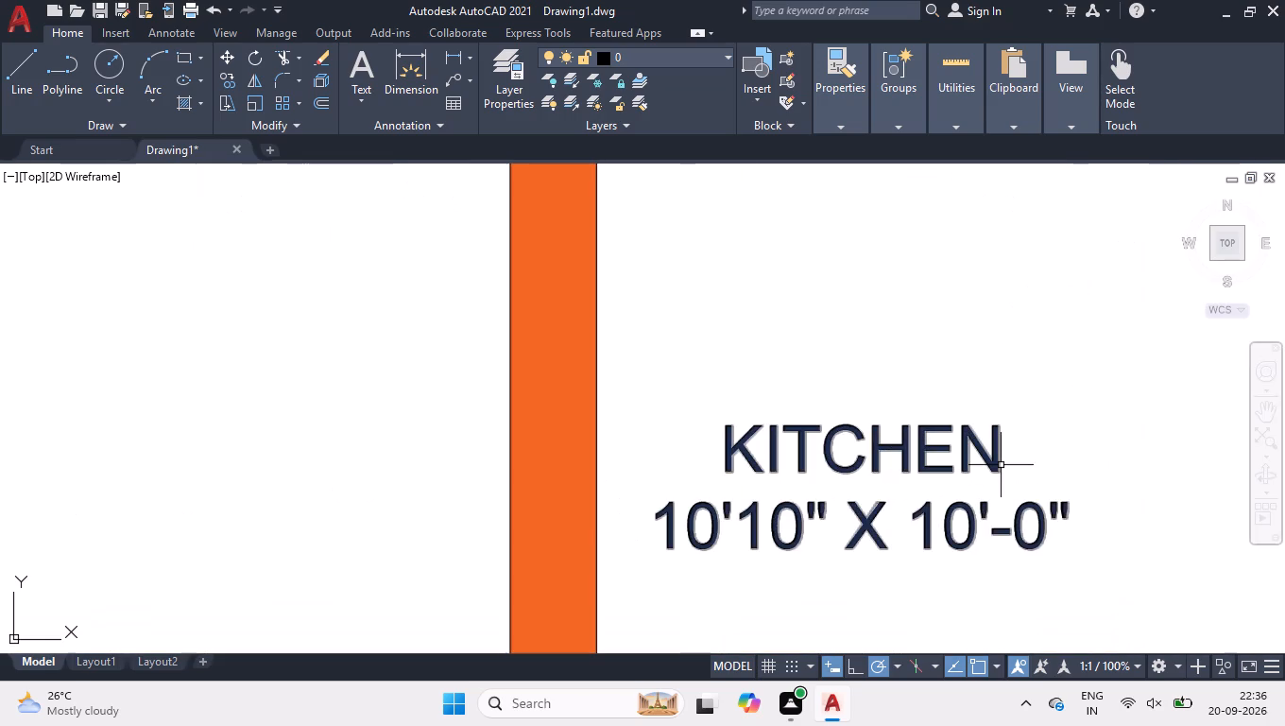
double_click(1001, 465)
key("ctrl+a")
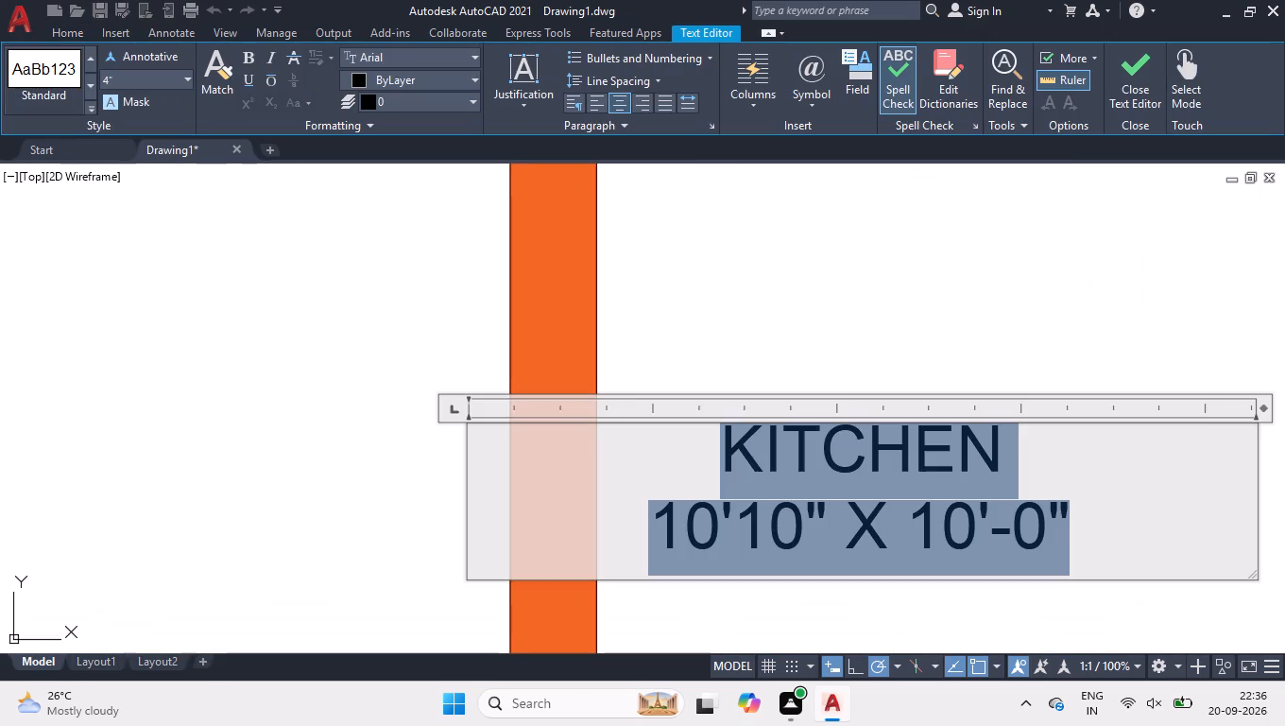
type("C.TOILET")
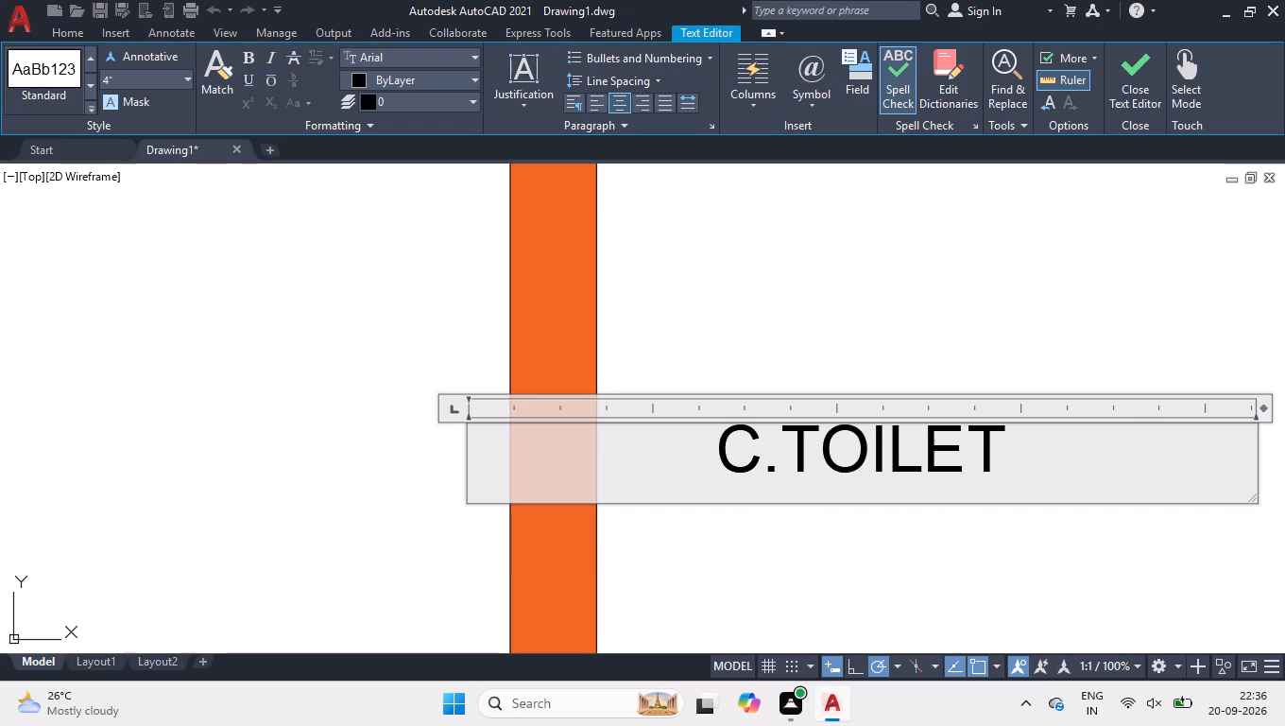
key("Return")
type("5'-0\" X 6'-8\"")
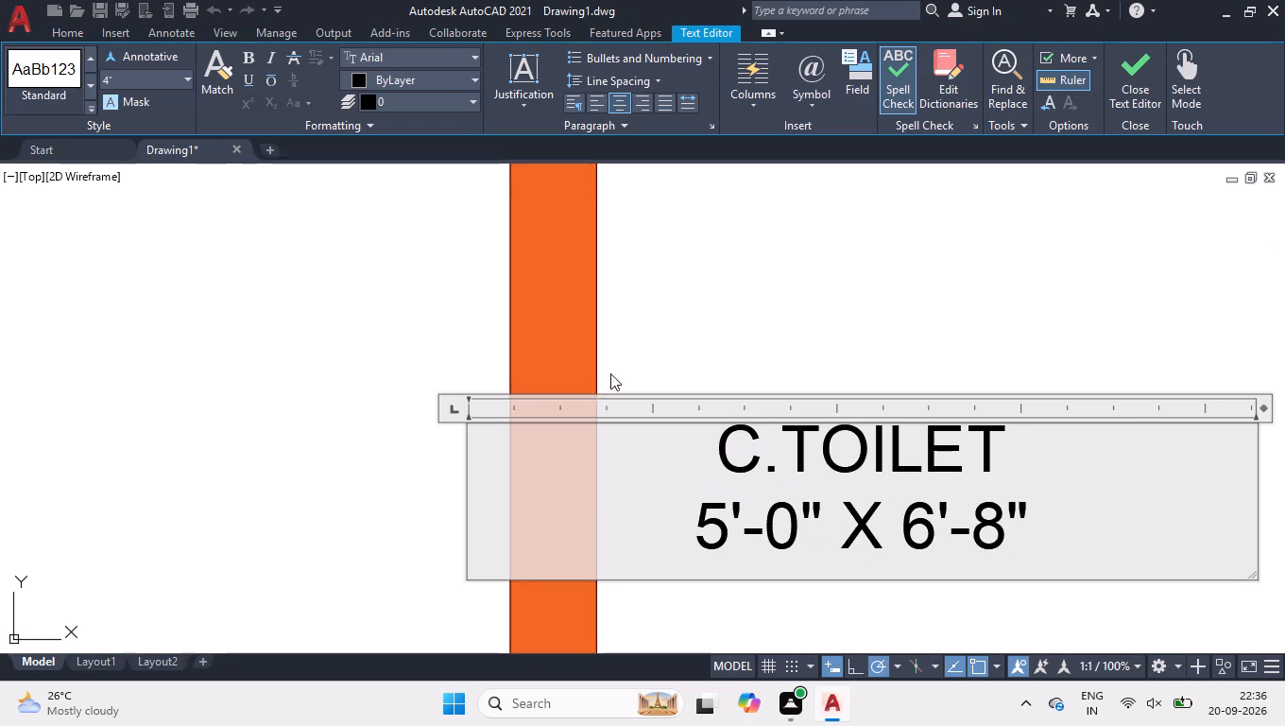
left_click(747, 309)
Replace the label in the space right of the stairs with PORCH over 11'6" X 6'8".
scroll(755, 312, "down", 2)
scroll(852, 337, "down", 1)
scroll(419, 383, "up", 2)
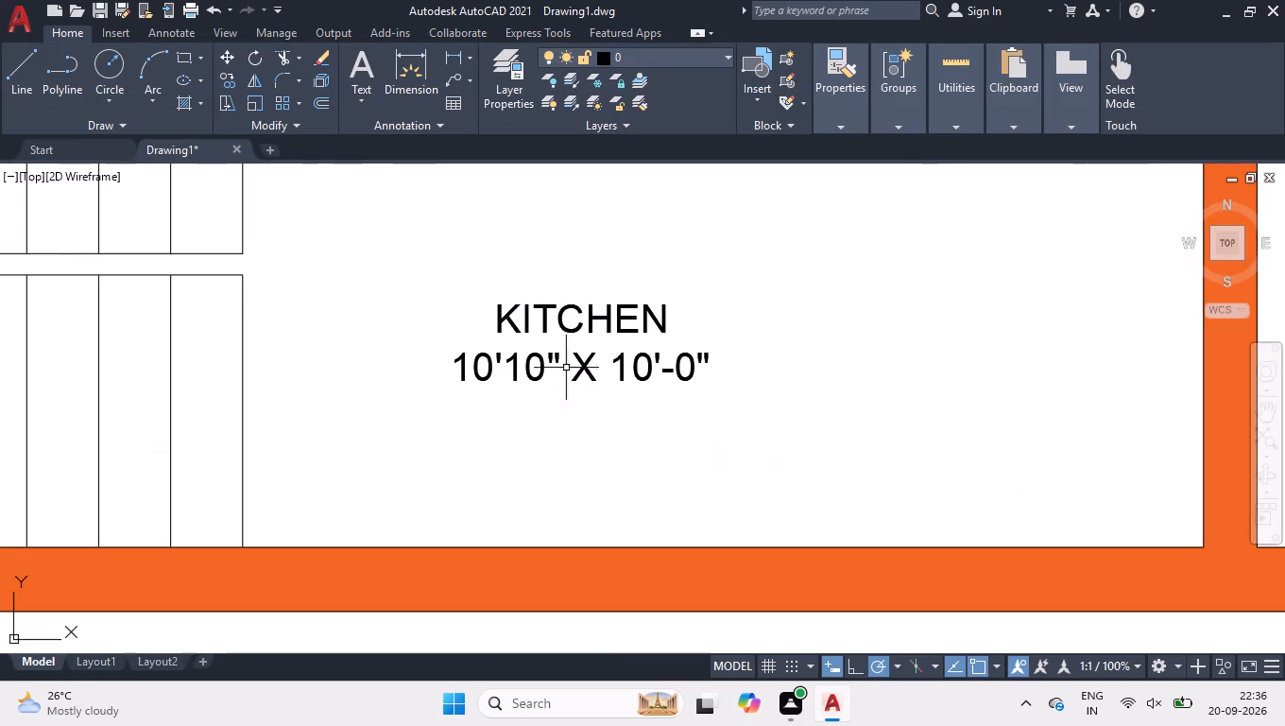
double_click(588, 354)
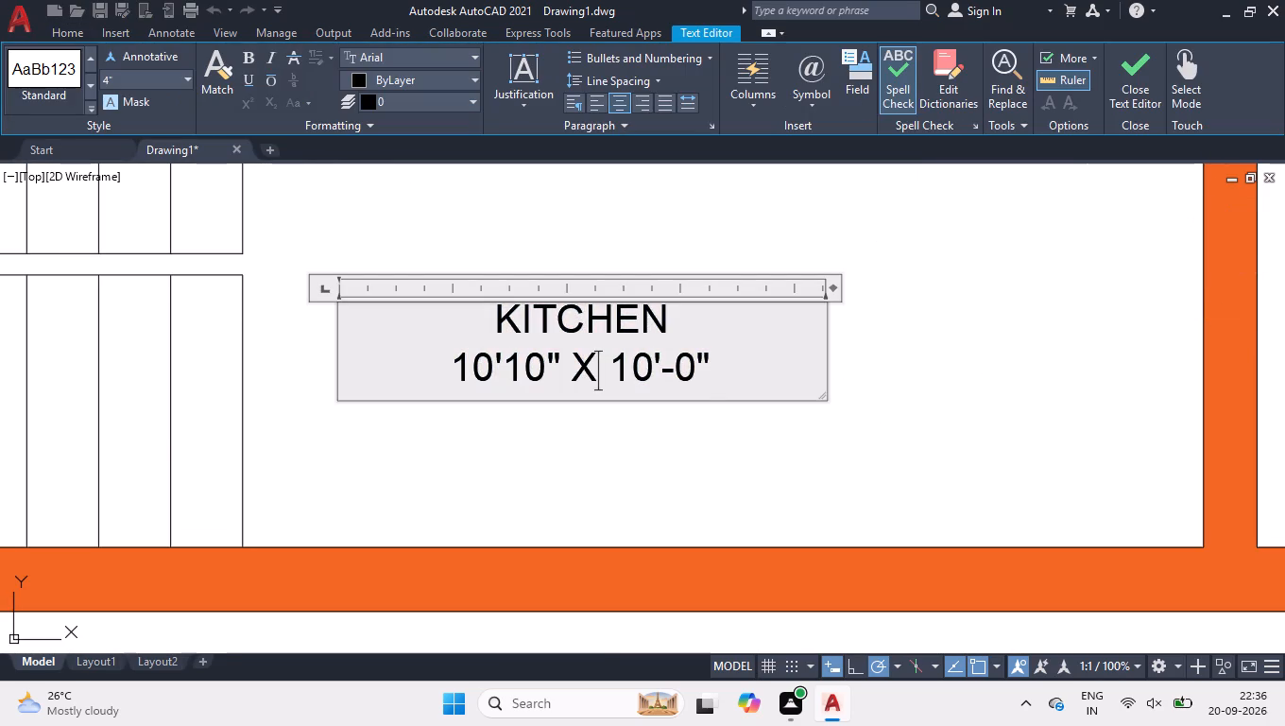
key("ctrl+a")
type("PORCH")
key("Return")
type("11'")
type("6\" X 6'8\"")
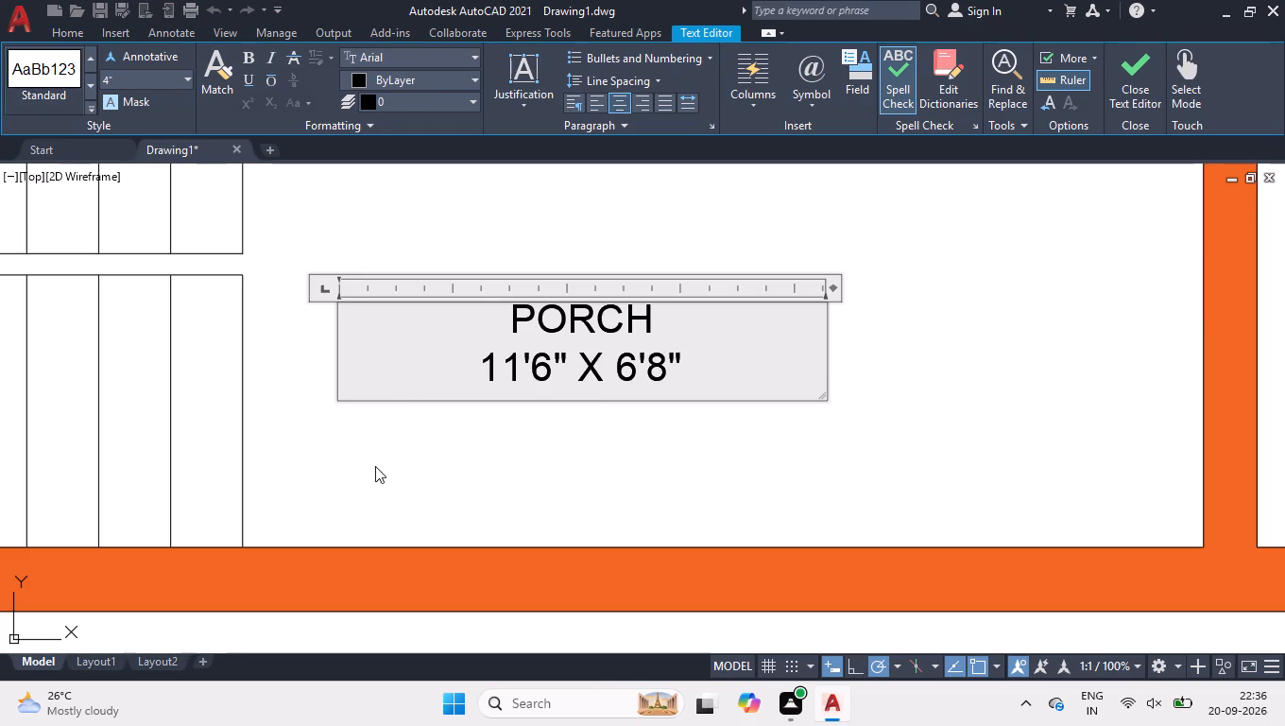
left_click(375, 466)
Replace the label in the small room beside the stairs with C.TOILET over 3'8" X 6'8".
scroll(666, 296, "down", 2)
scroll(145, 351, "up", 2)
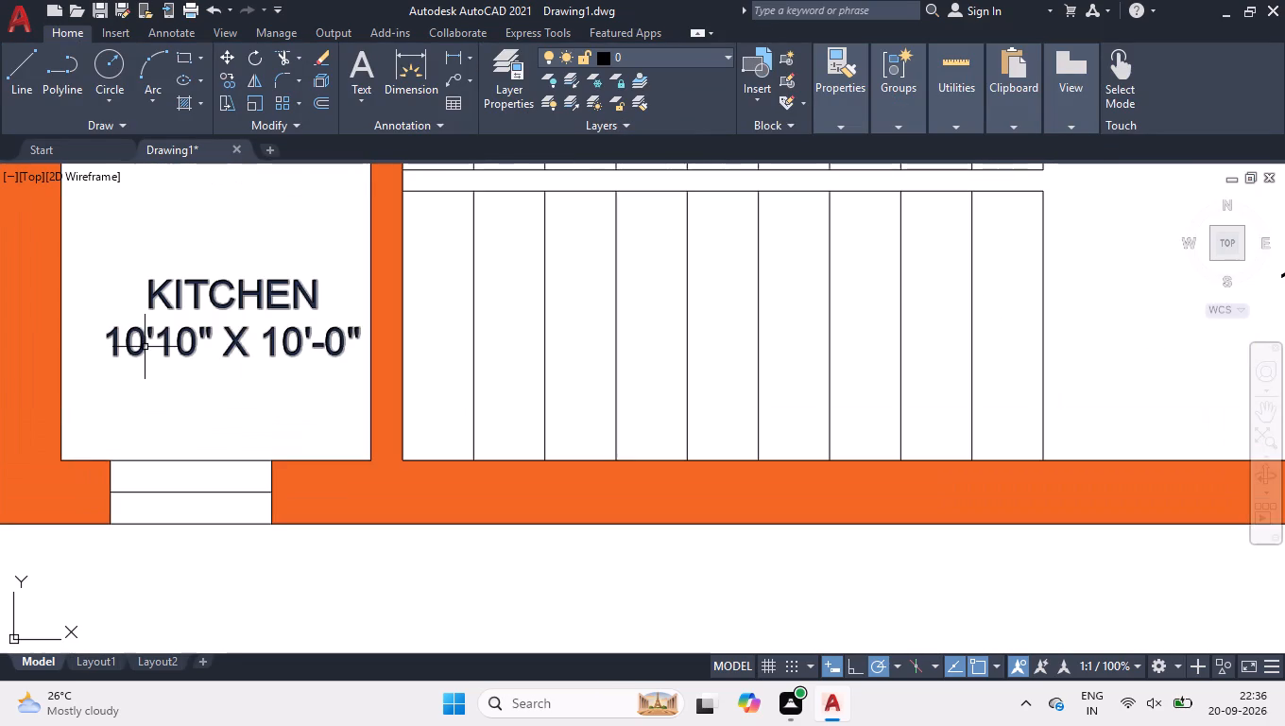
scroll(147, 345, "up", 2)
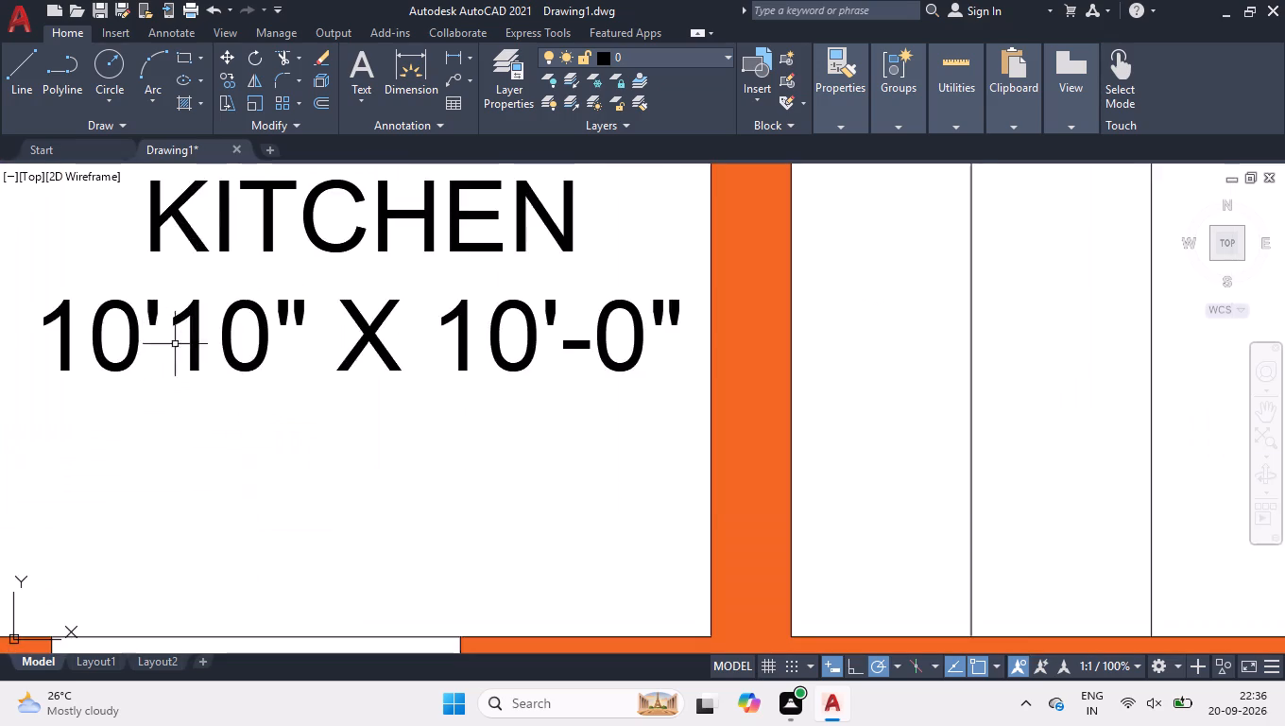
scroll(184, 357, "down", 3)
scroll(169, 337, "up", 2)
double_click(194, 326)
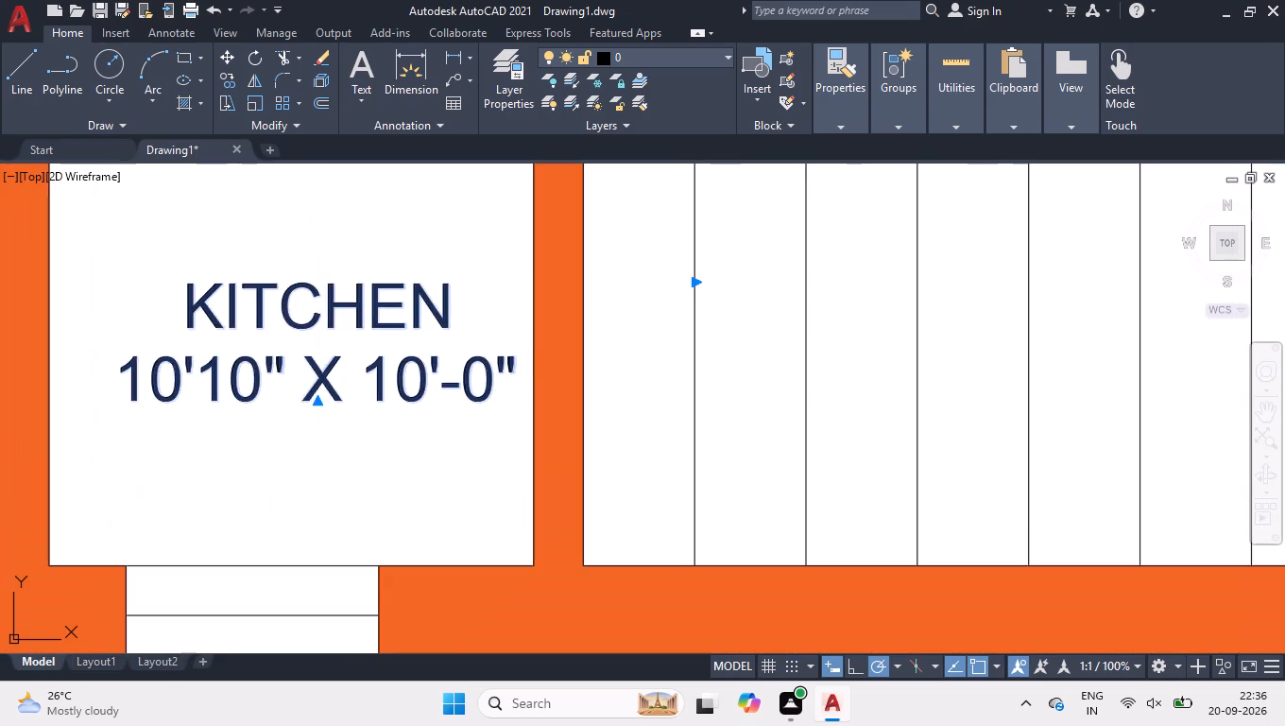
key("ctrl+a")
type("C.TOILET")
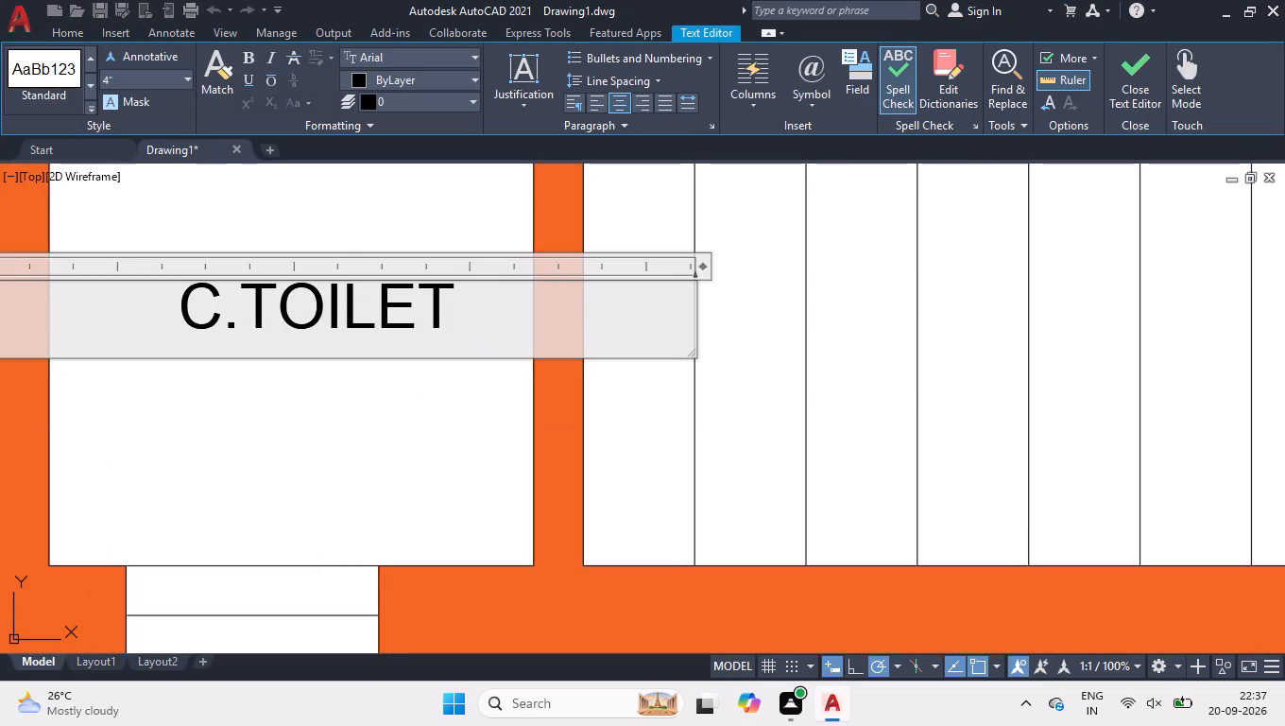
key("Return")
key("4")
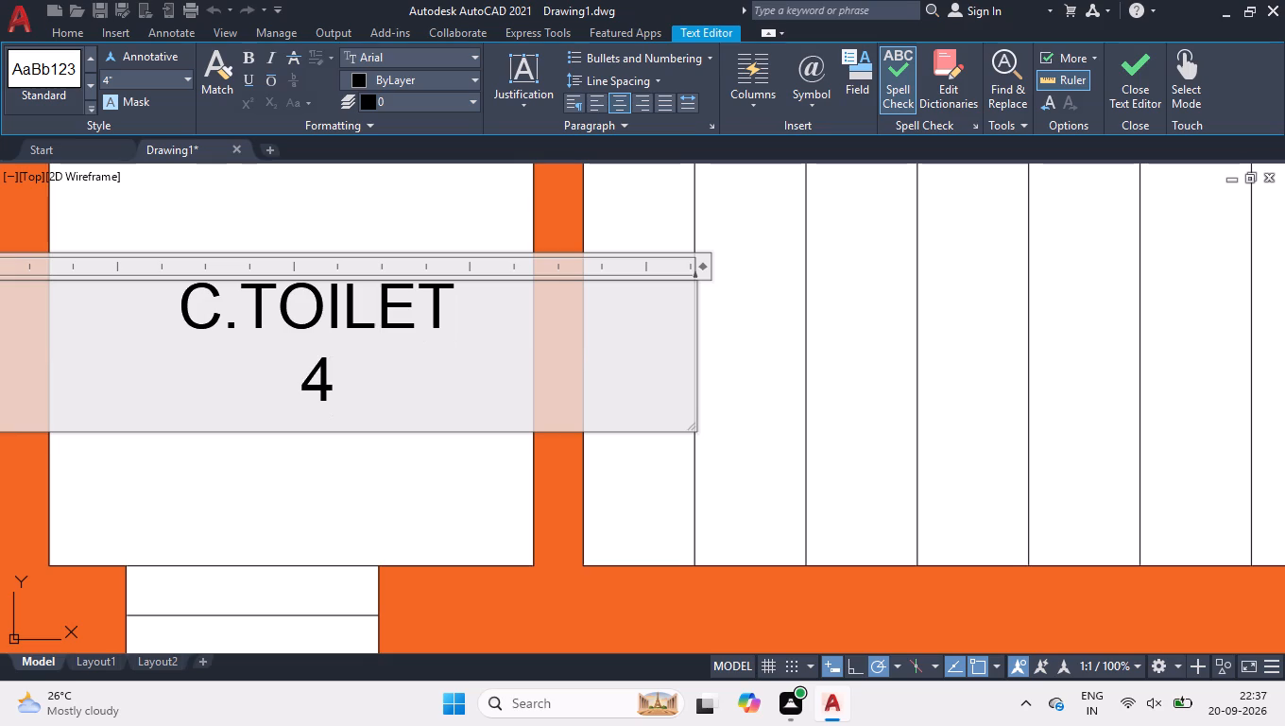
key("BackSpace")
type("3'8\" X")
key("space")
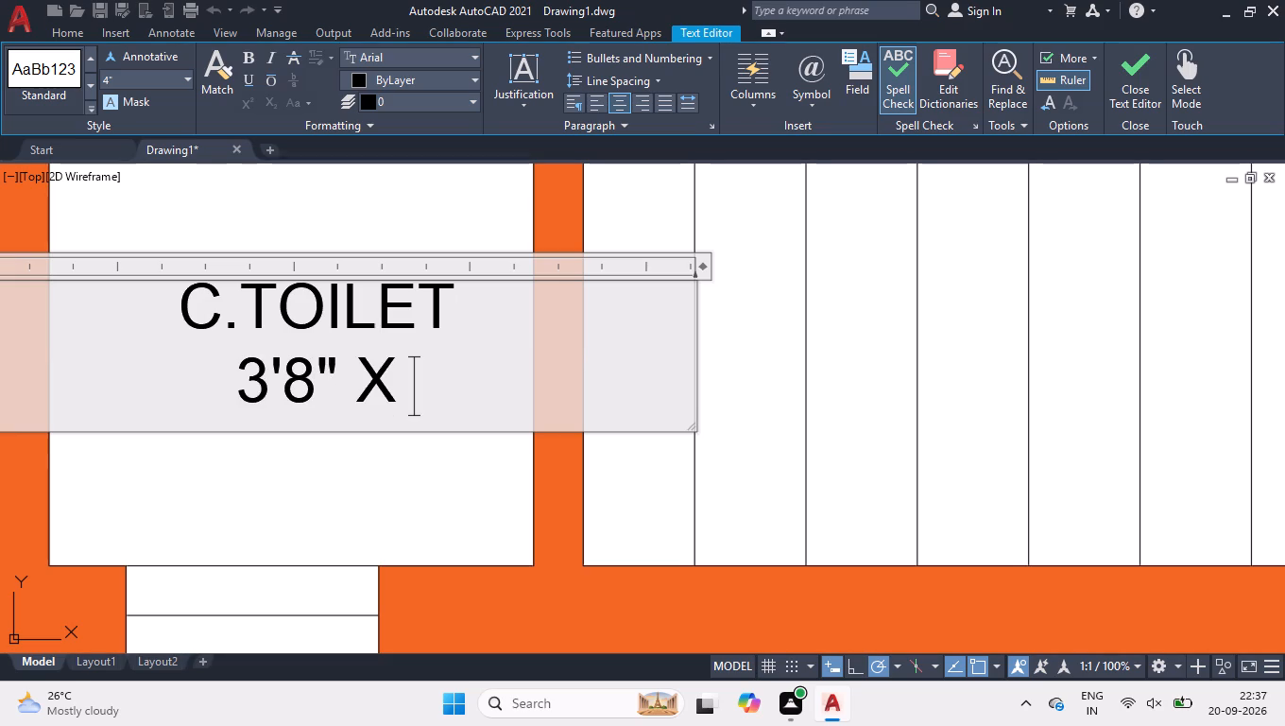
type("6'8\"")
left_click(235, 473)
Replace the label in the lower room along the left wall, above the stairs, with BEDROOM over 11'-0" X 13'-0".
scroll(276, 477, "down", 2)
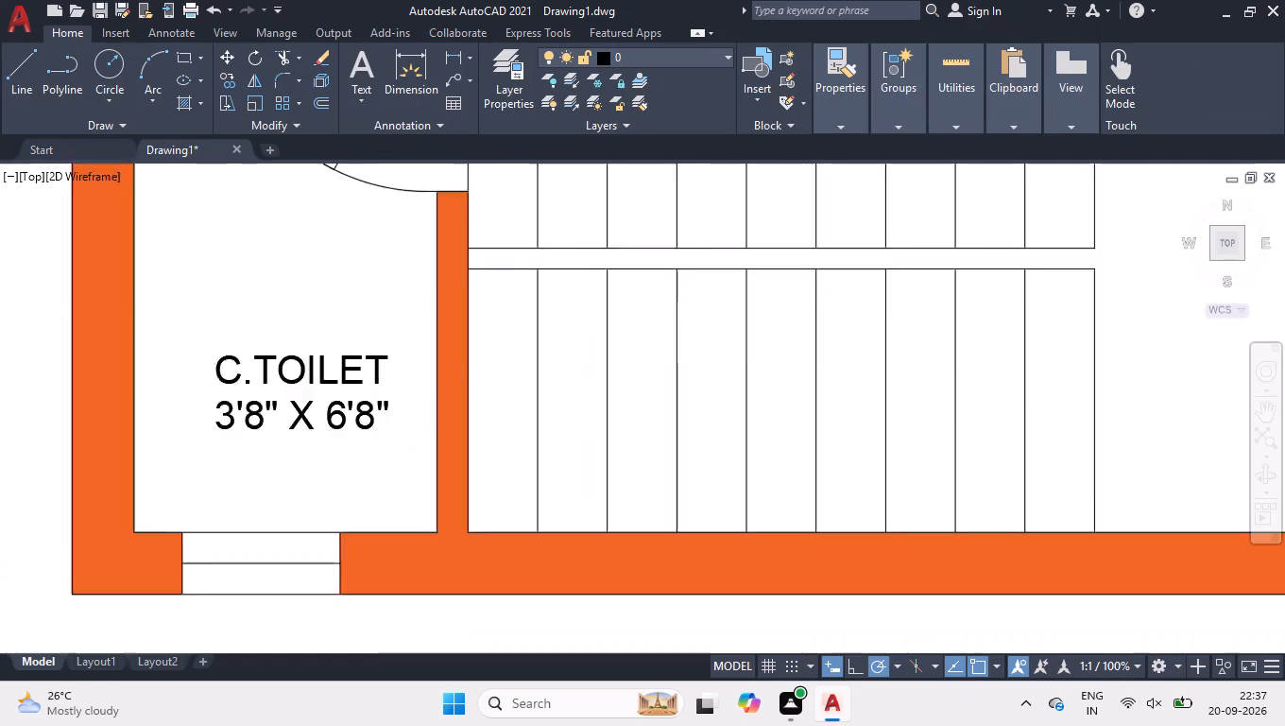
scroll(310, 469, "down", 3)
scroll(378, 281, "up", 4)
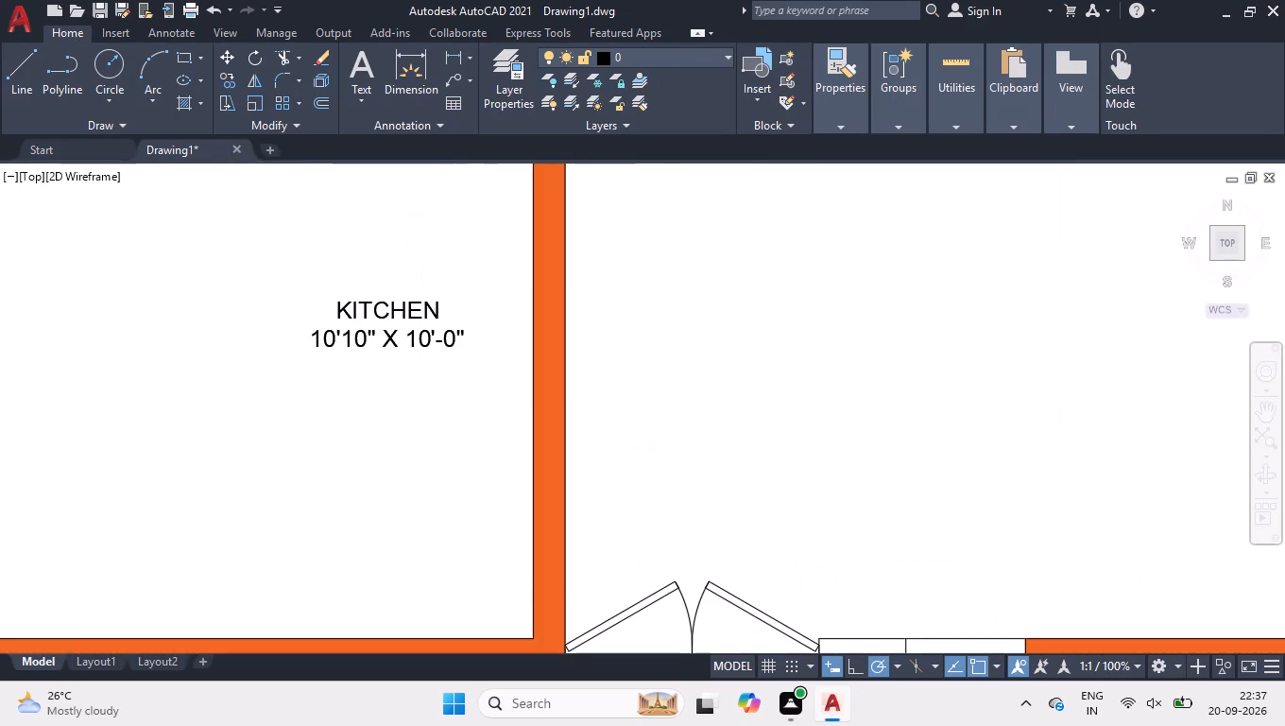
scroll(390, 319, "up", 1)
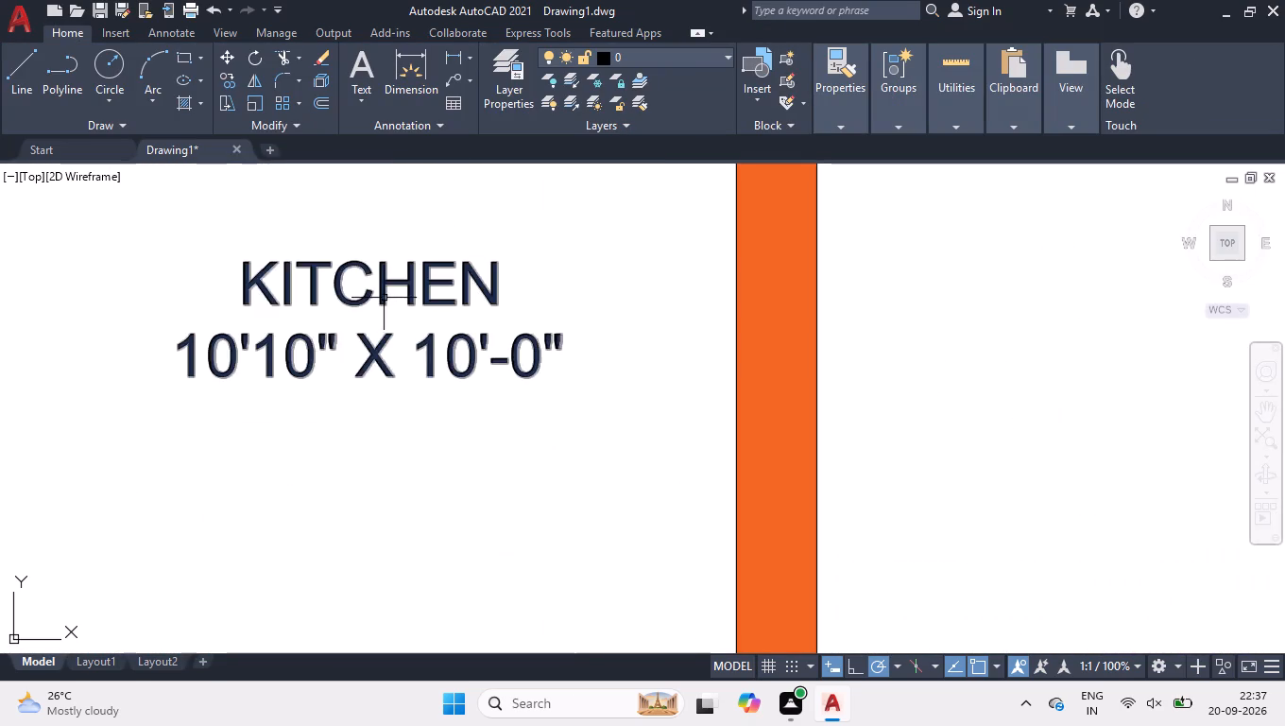
double_click(384, 298)
key("ctrl+a")
type("BEDROOM")
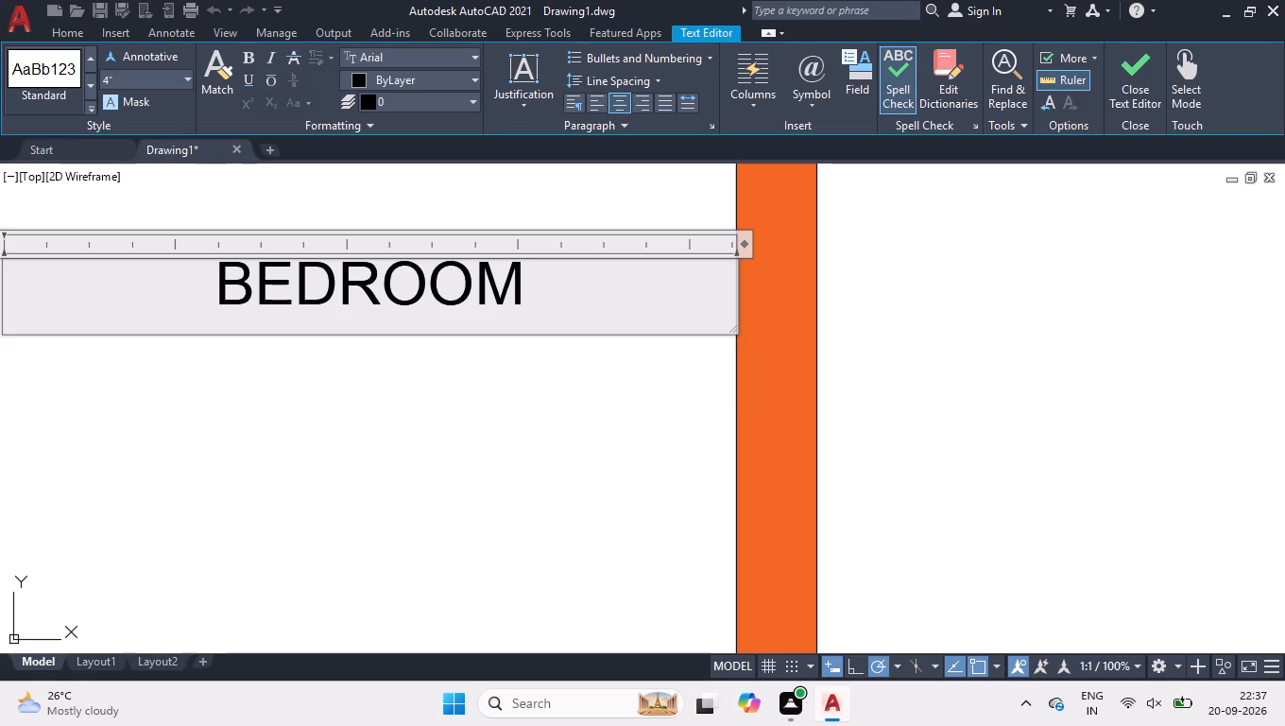
key("Return")
type("11'-0\" X 13'-0\"")
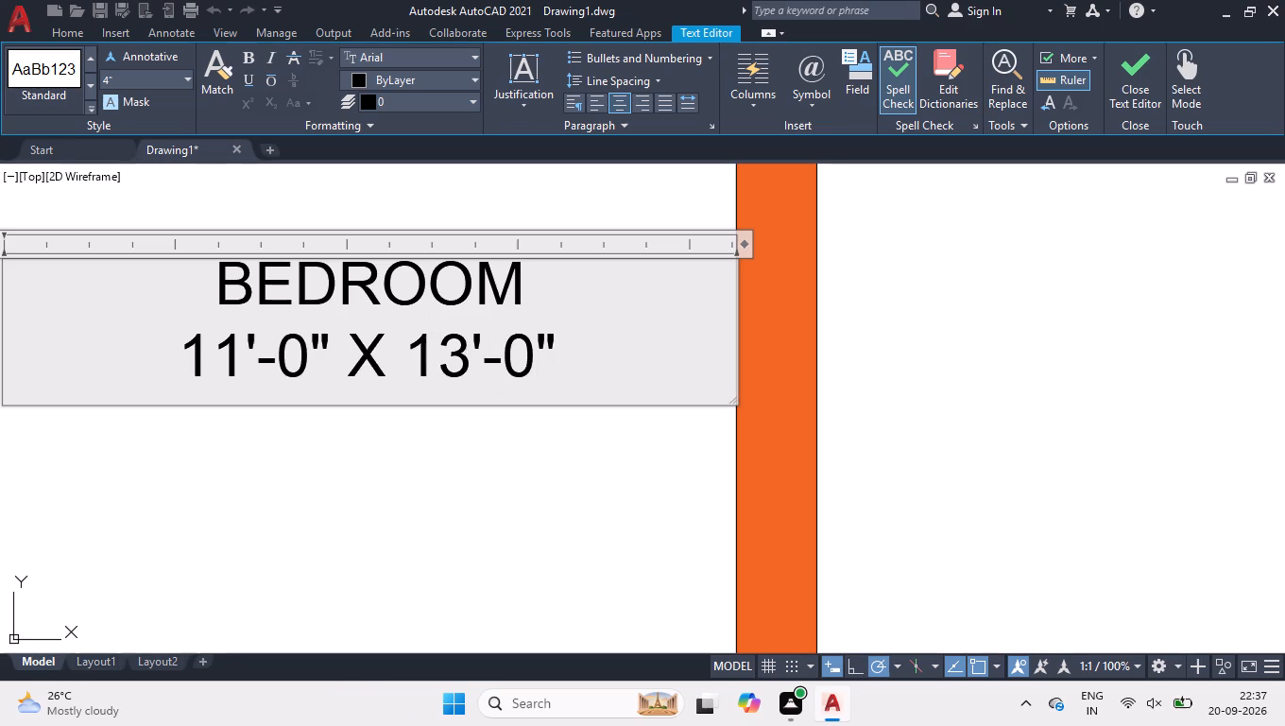
left_click(388, 494)
Replace the label in the middle room along the left wall with BEDROOM over 11'-0" X 10'-0".
scroll(392, 497, "down", 4)
scroll(540, 427, "down", 2)
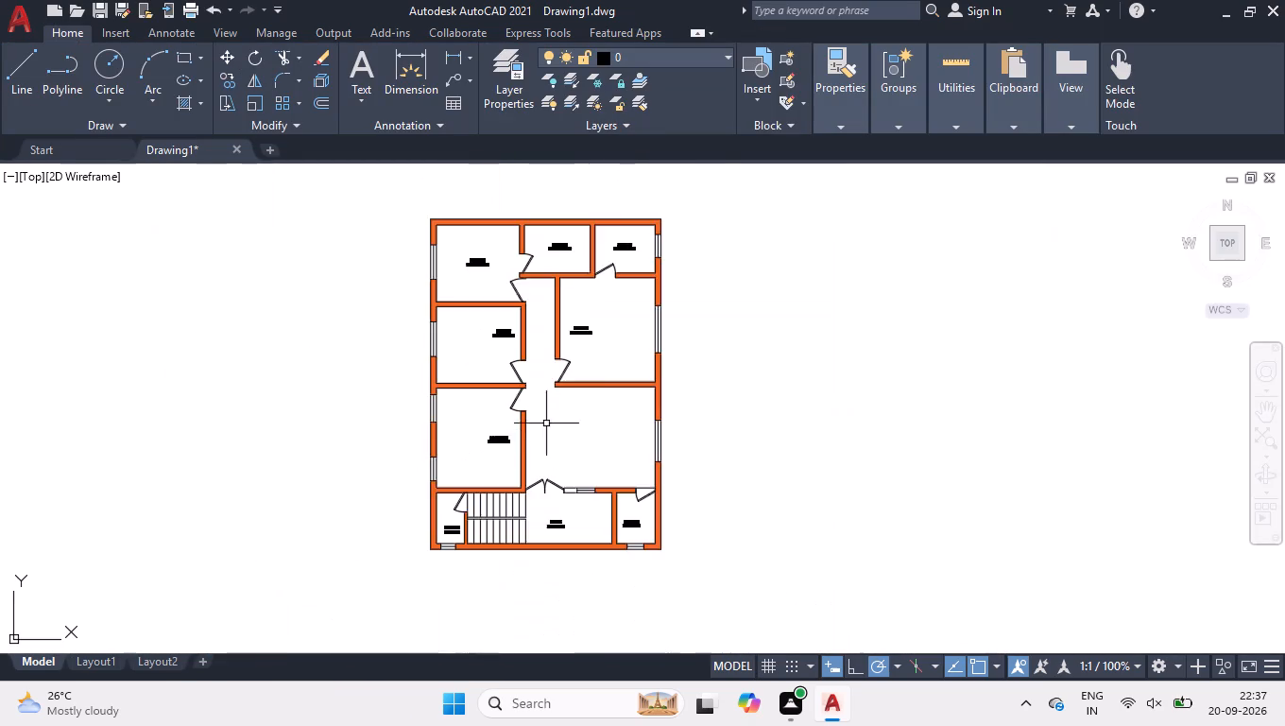
scroll(561, 299, "up", 2)
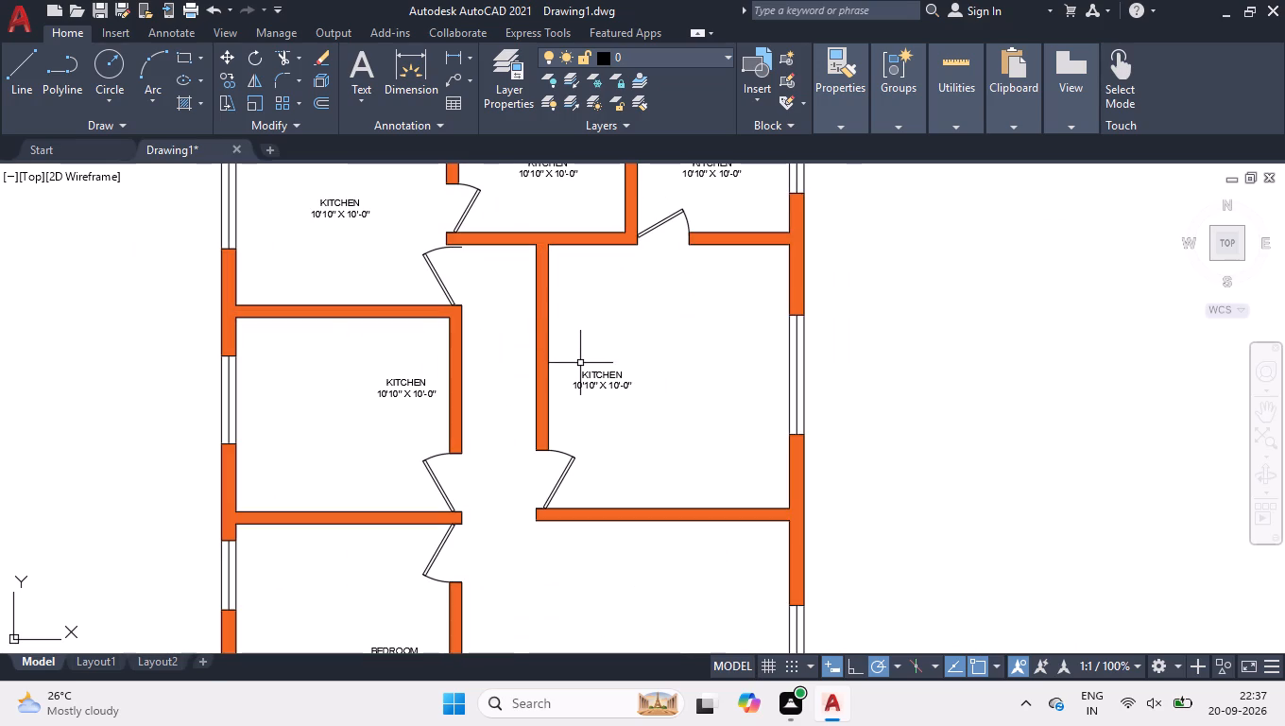
scroll(392, 390, "up", 2)
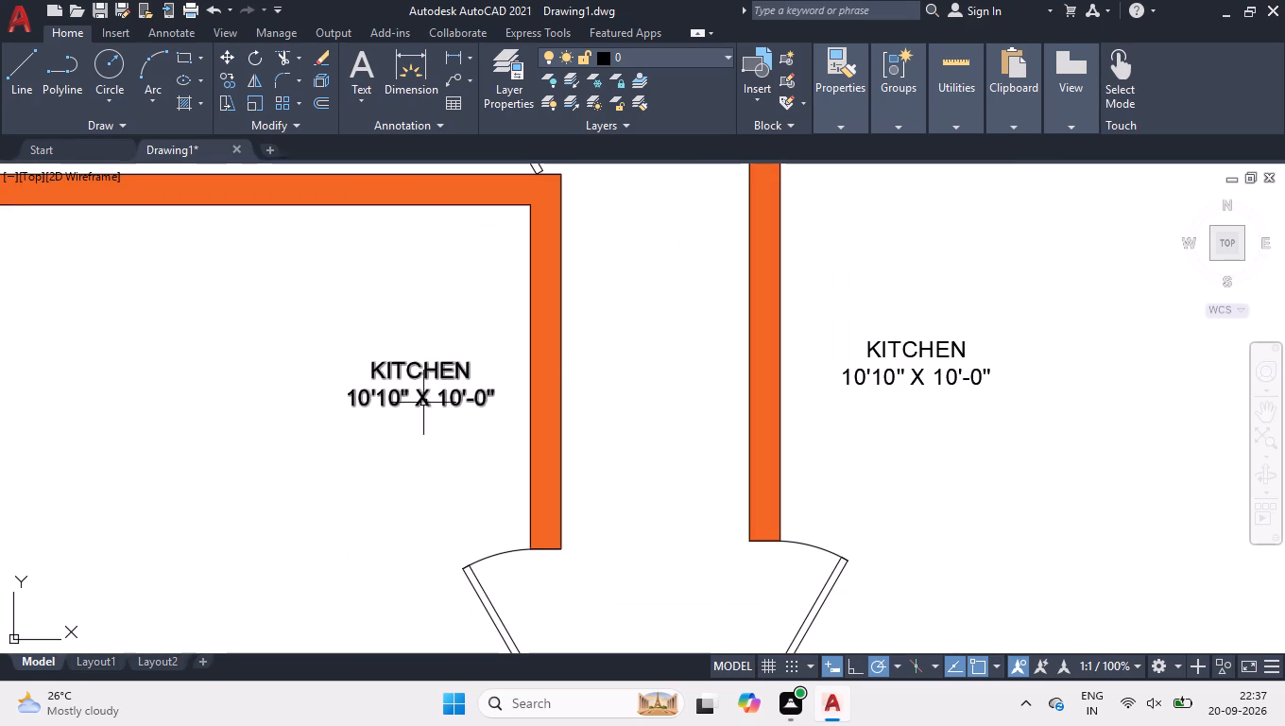
double_click(423, 403)
key("ctrl+a")
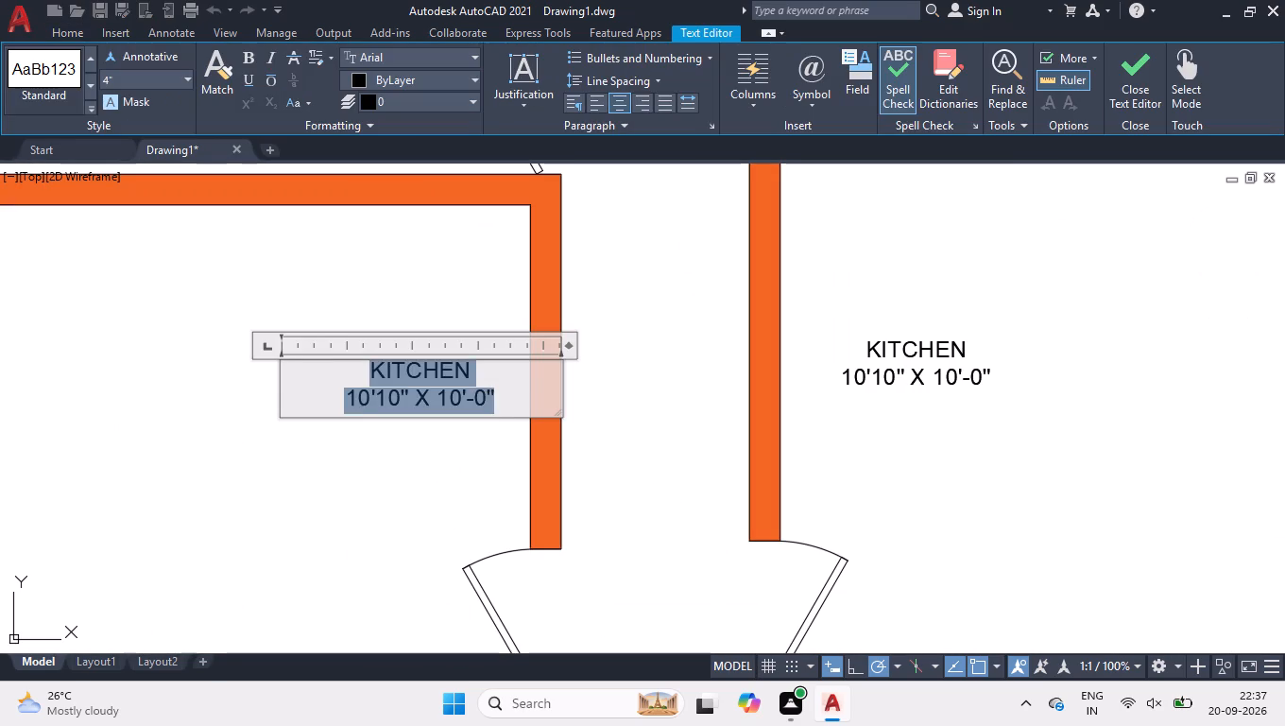
type("BEDROOM")
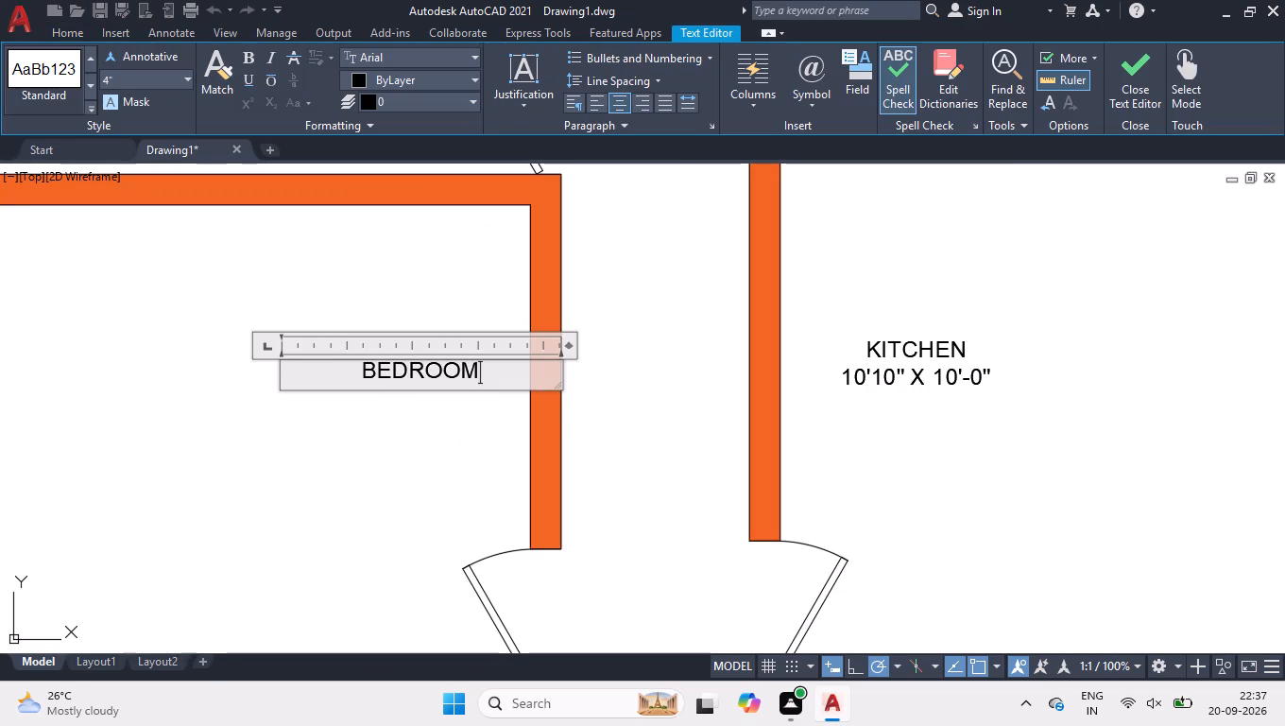
key("Return")
type("11'-0\"")
key("space")
type("C")
key("BackSpace")
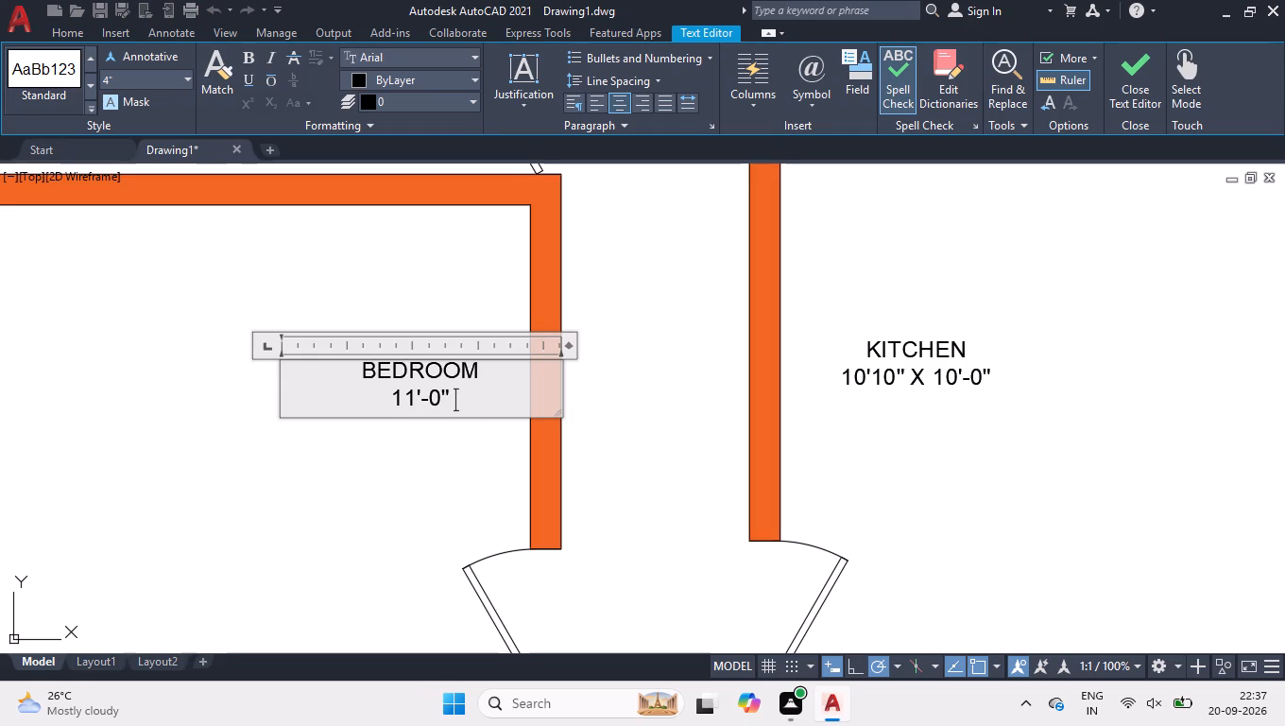
type("X 10'-0\"")
left_click(426, 441)
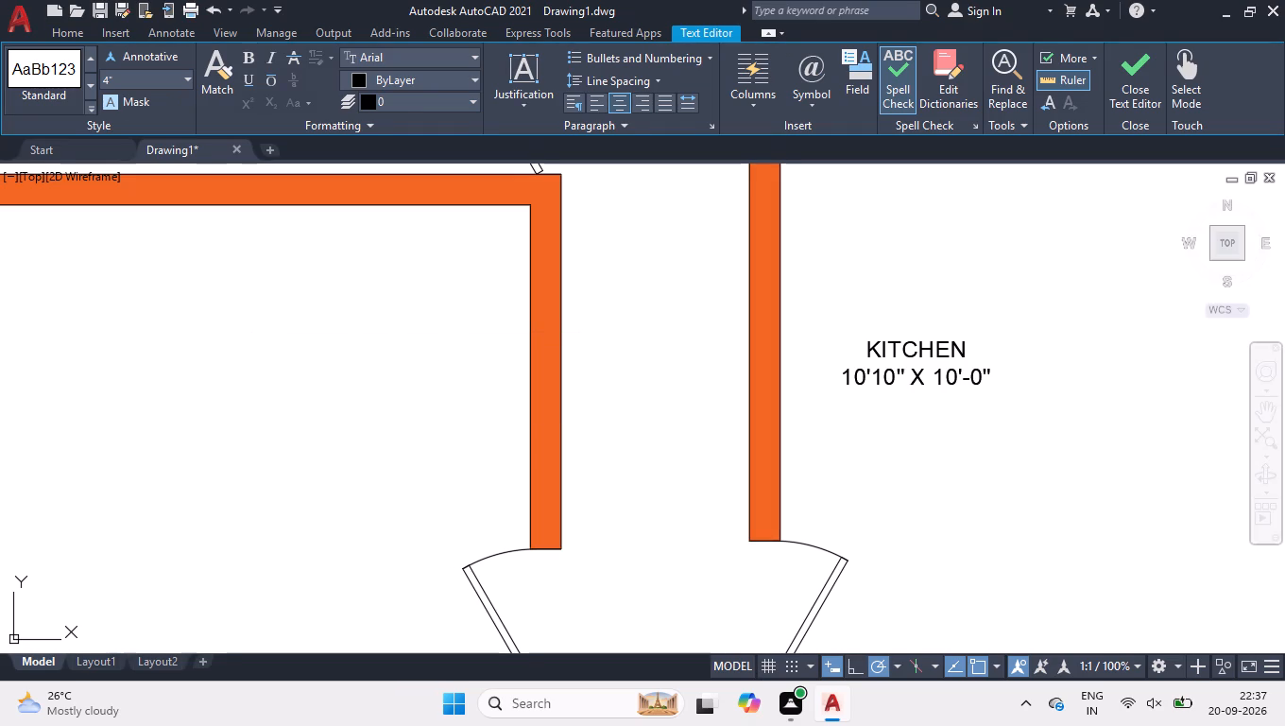
Replace the label in the large right-hand room across the passage with BEDROOM over 12'5" X 13'7".
double_click(940, 351)
key("ctrl+a")
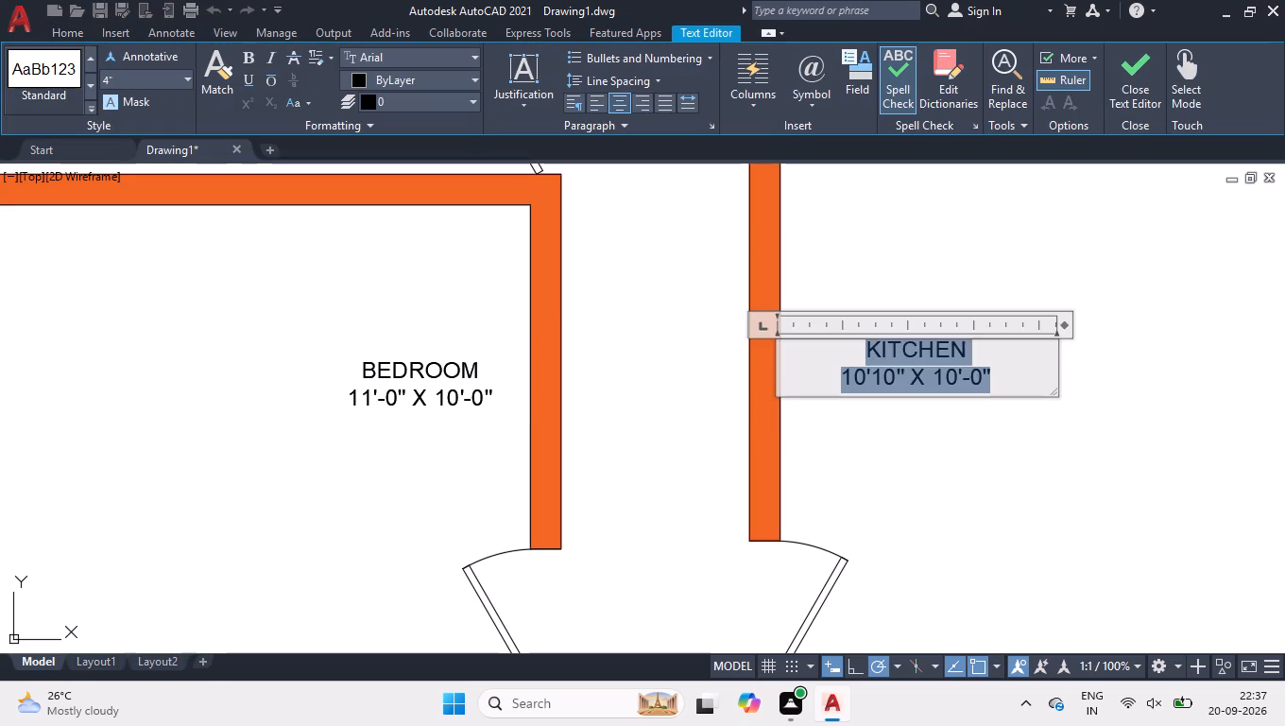
key("b")
type("EDROOM")
key("Return")
type("12'5\" X")
key("space")
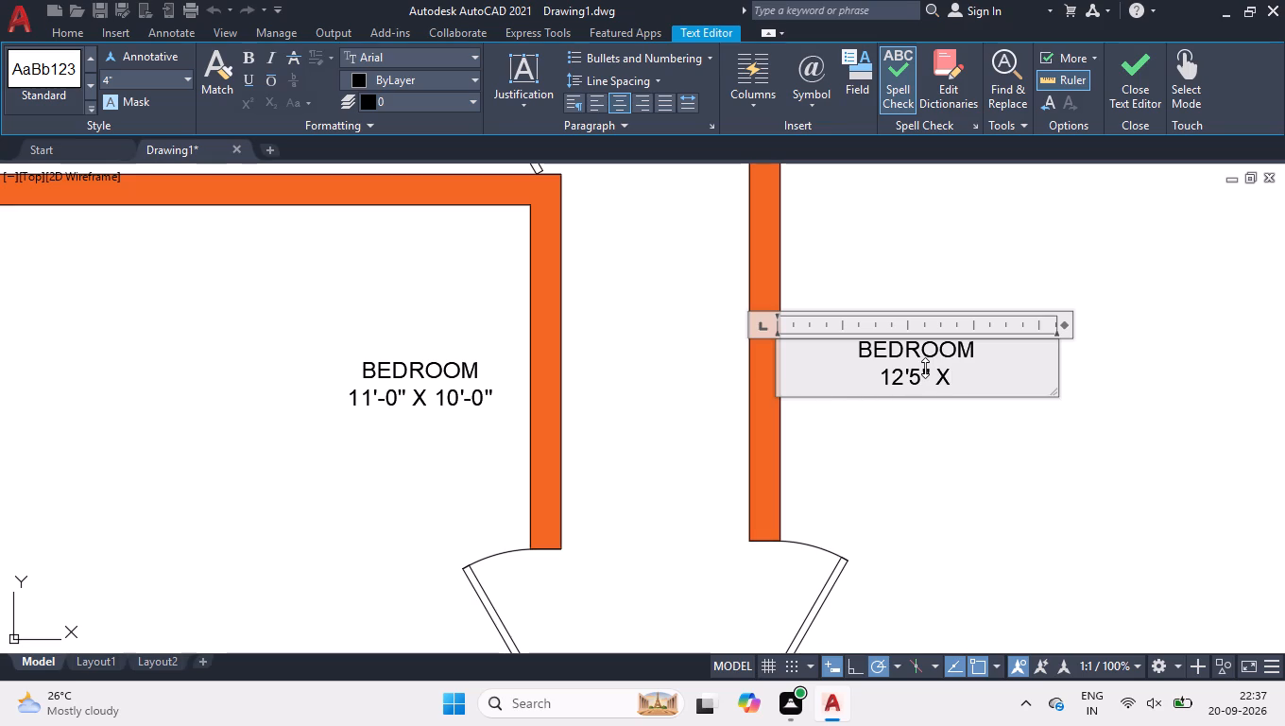
type("13'7\"")
left_click(903, 467)
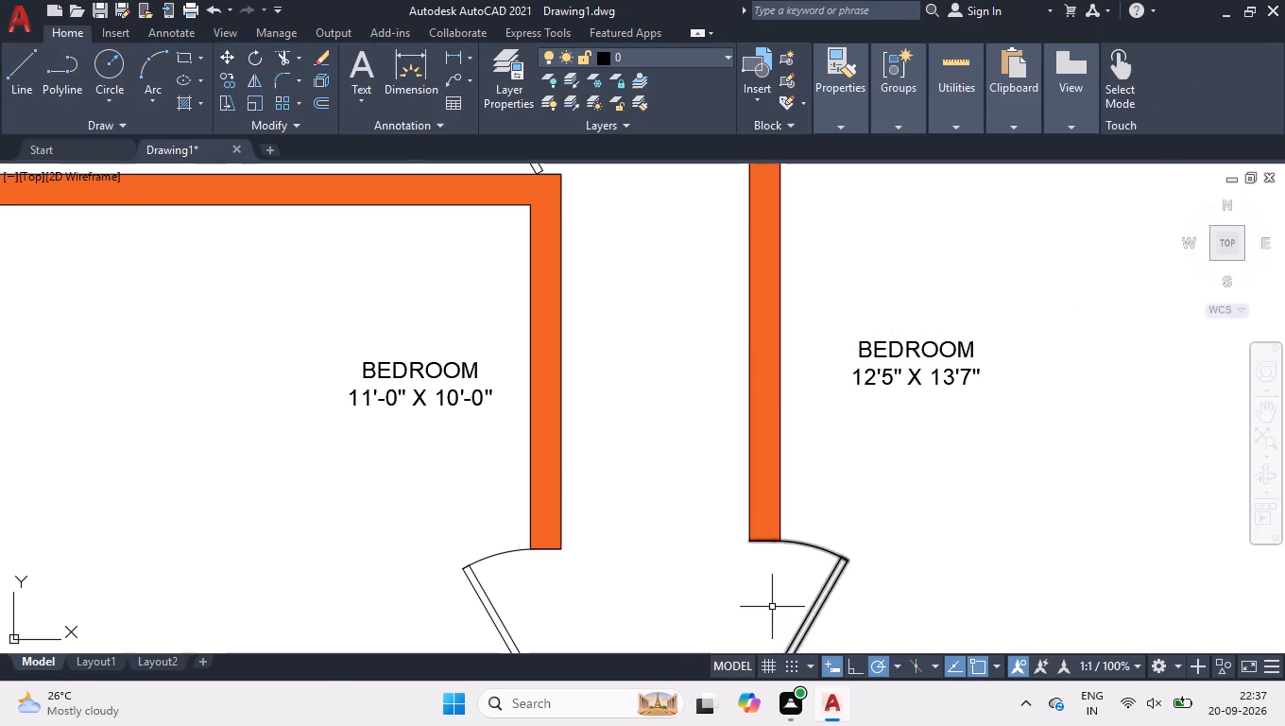
Replace the label in the middle room along the top wall with WASH over 8'7" X 6'3".
scroll(730, 625, "down", 2)
scroll(665, 502, "down", 1)
scroll(591, 401, "up", 2)
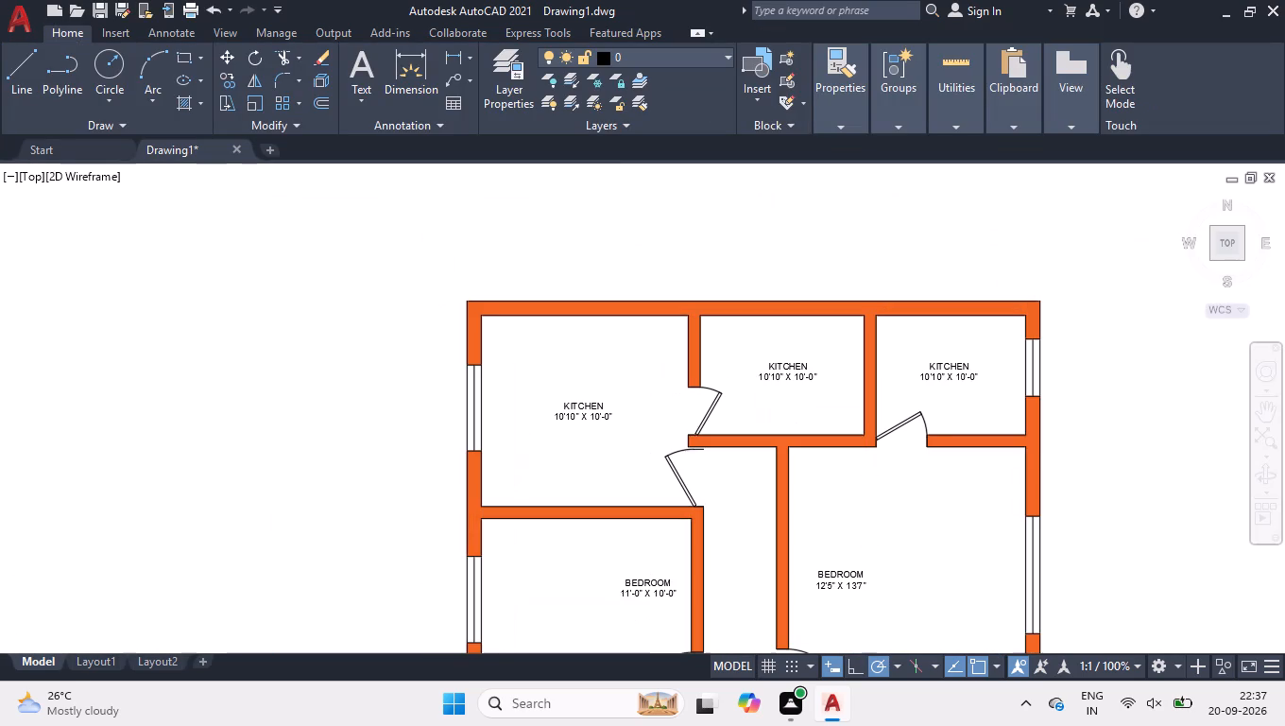
scroll(591, 405, "down", 2)
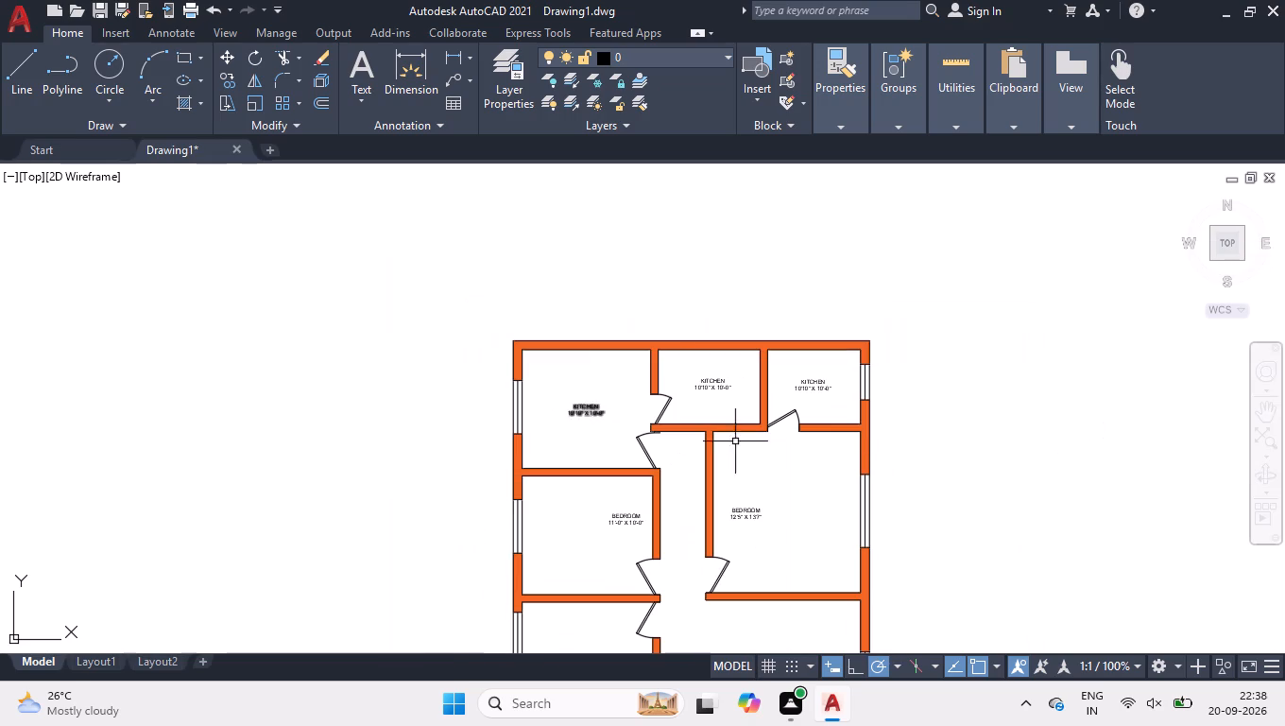
scroll(860, 381, "up", 1)
scroll(668, 373, "up", 1)
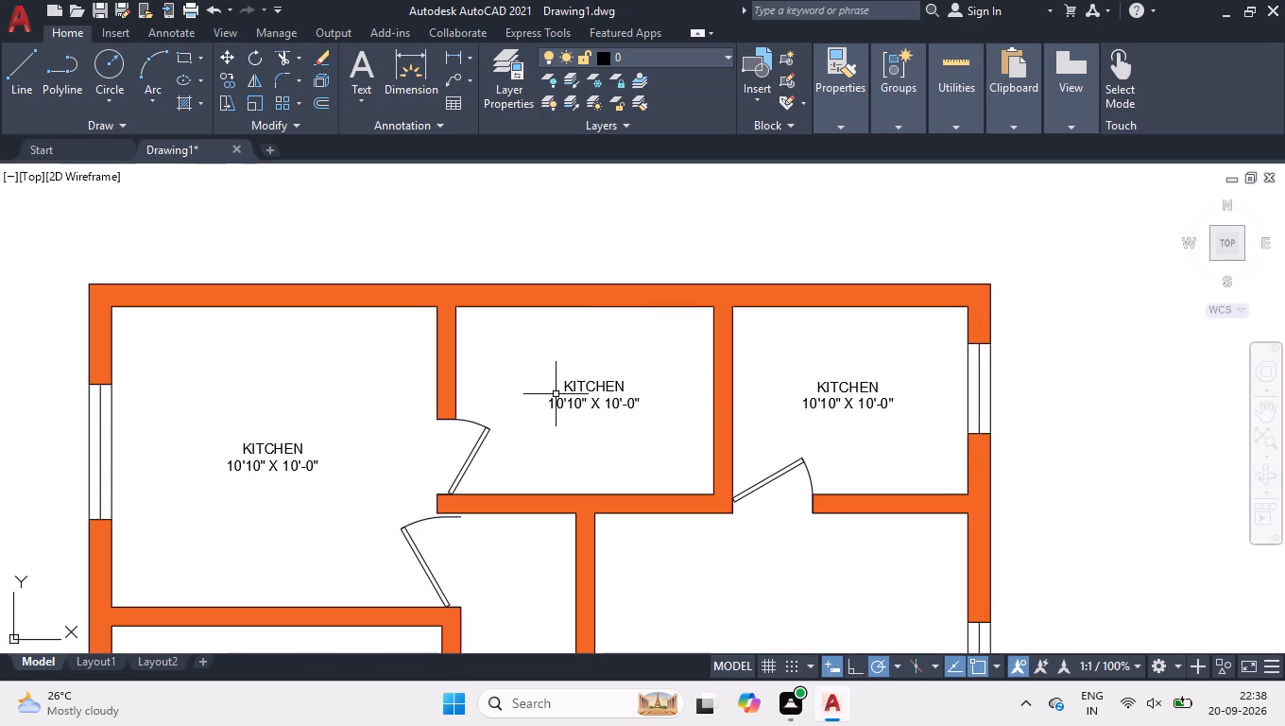
double_click(582, 398)
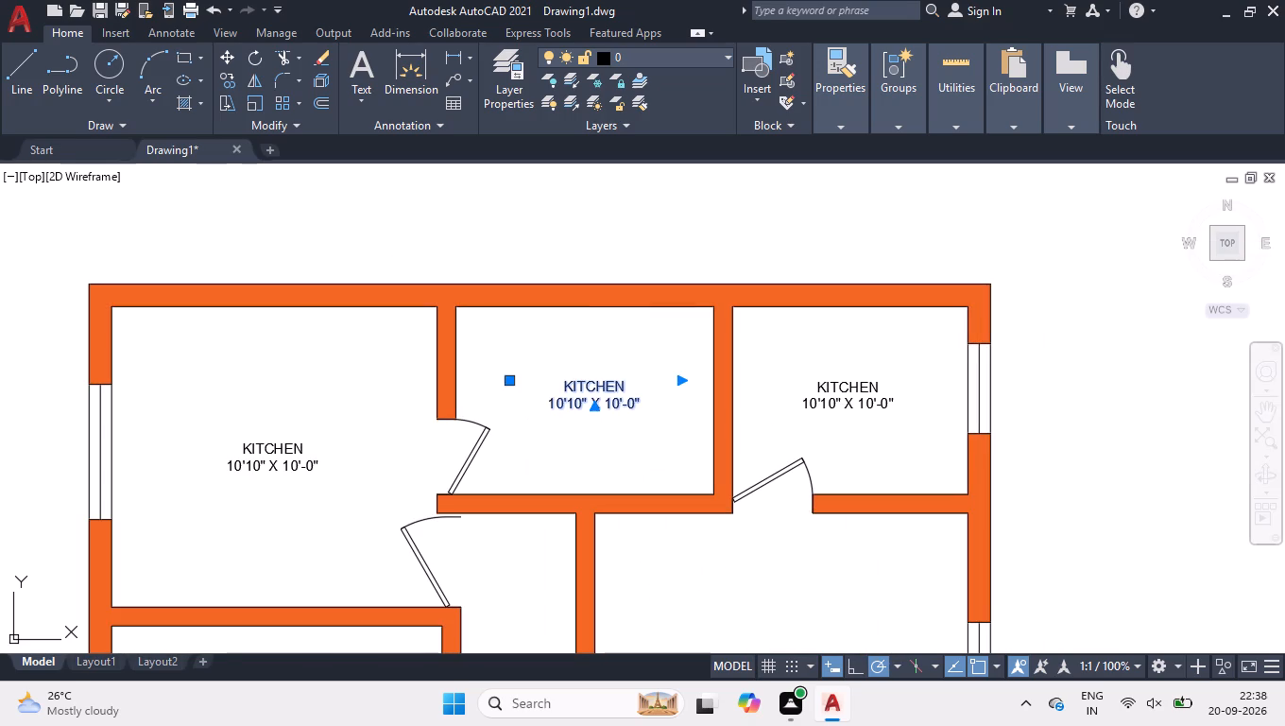
key("ctrl+a")
type("WASH")
key("space")
key("Return")
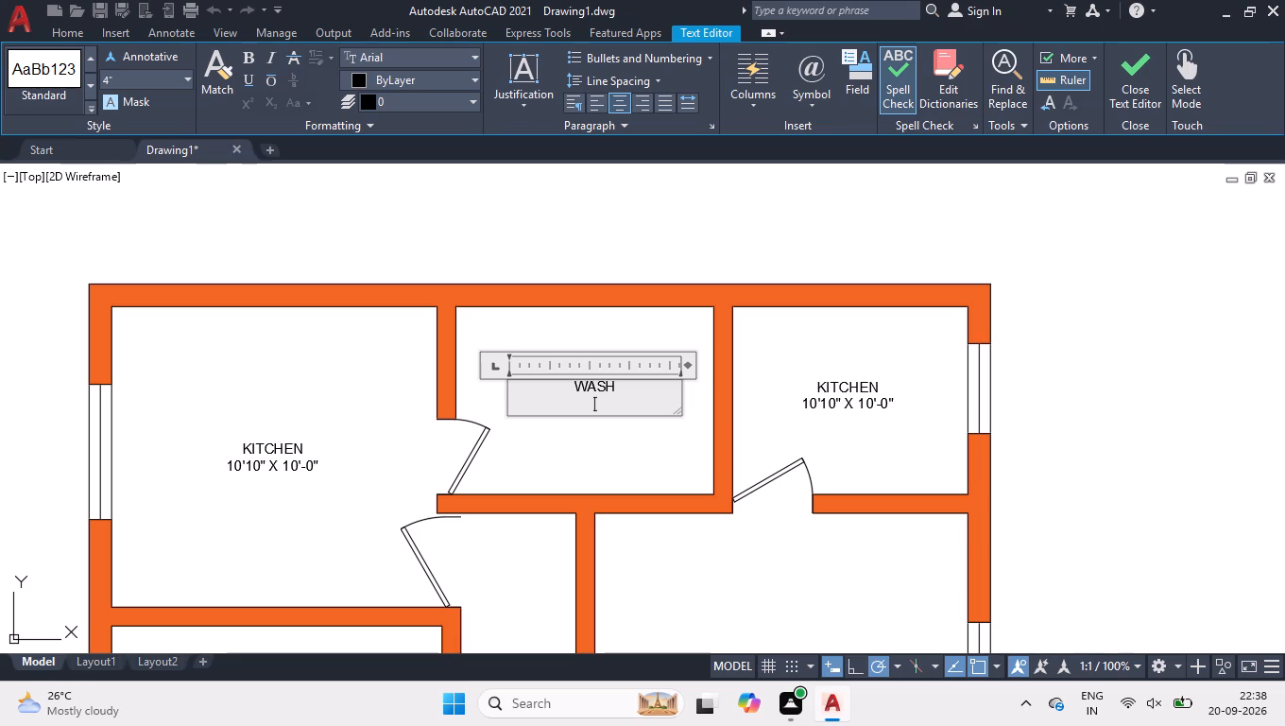
type("8'7\" X 6'3\"")
left_click(777, 214)
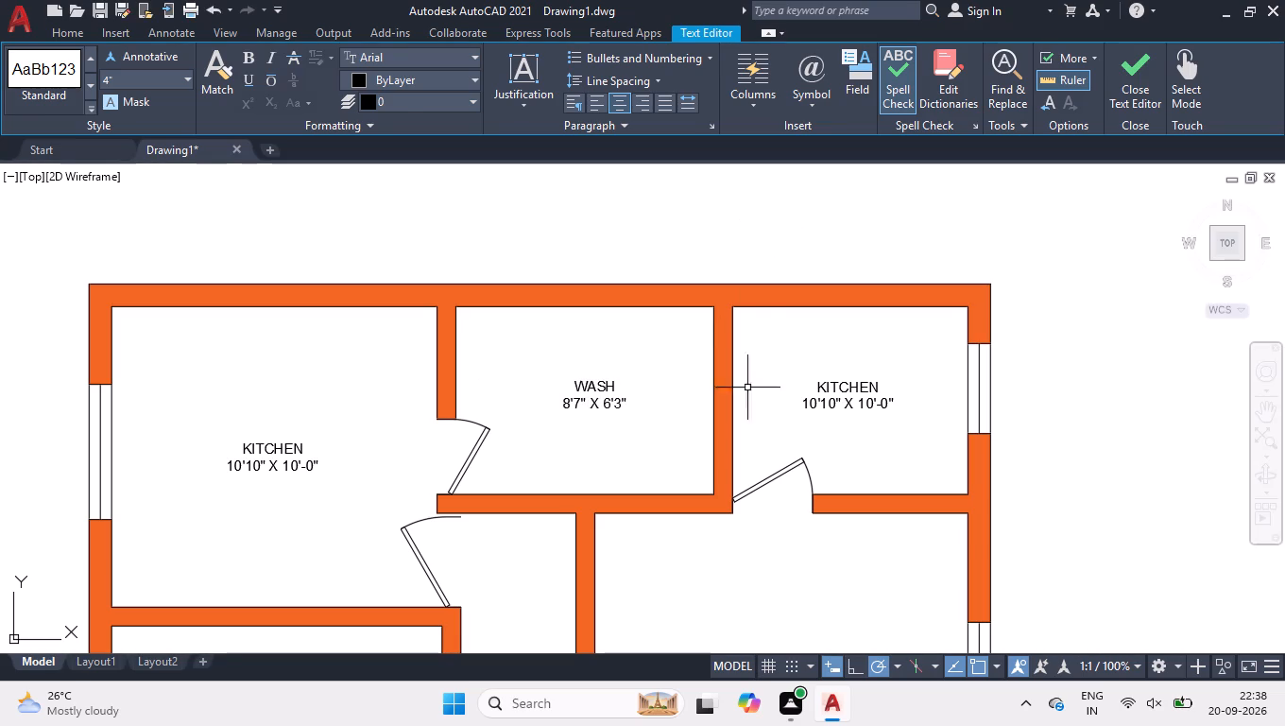
Replace the label in the upper-right corner room with A.TOILET over 7'10"X 6'3".
double_click(836, 392)
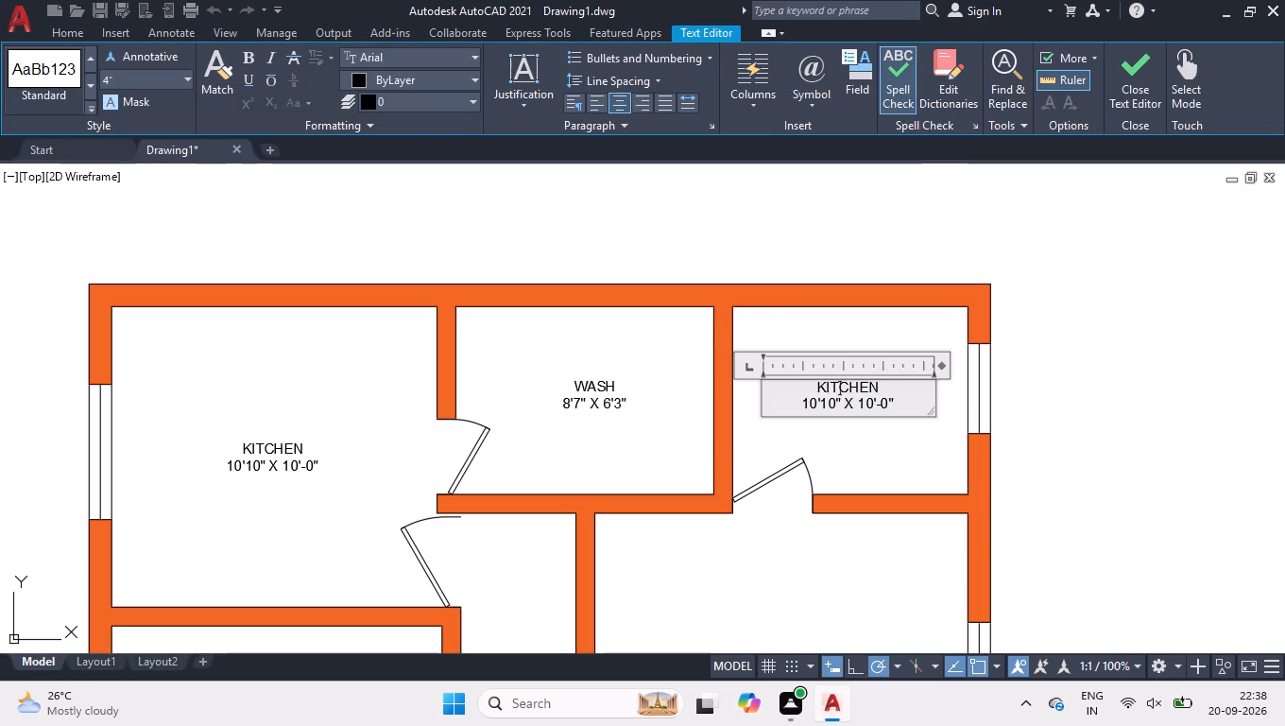
key("ctrl+a")
key("a")
key("period")
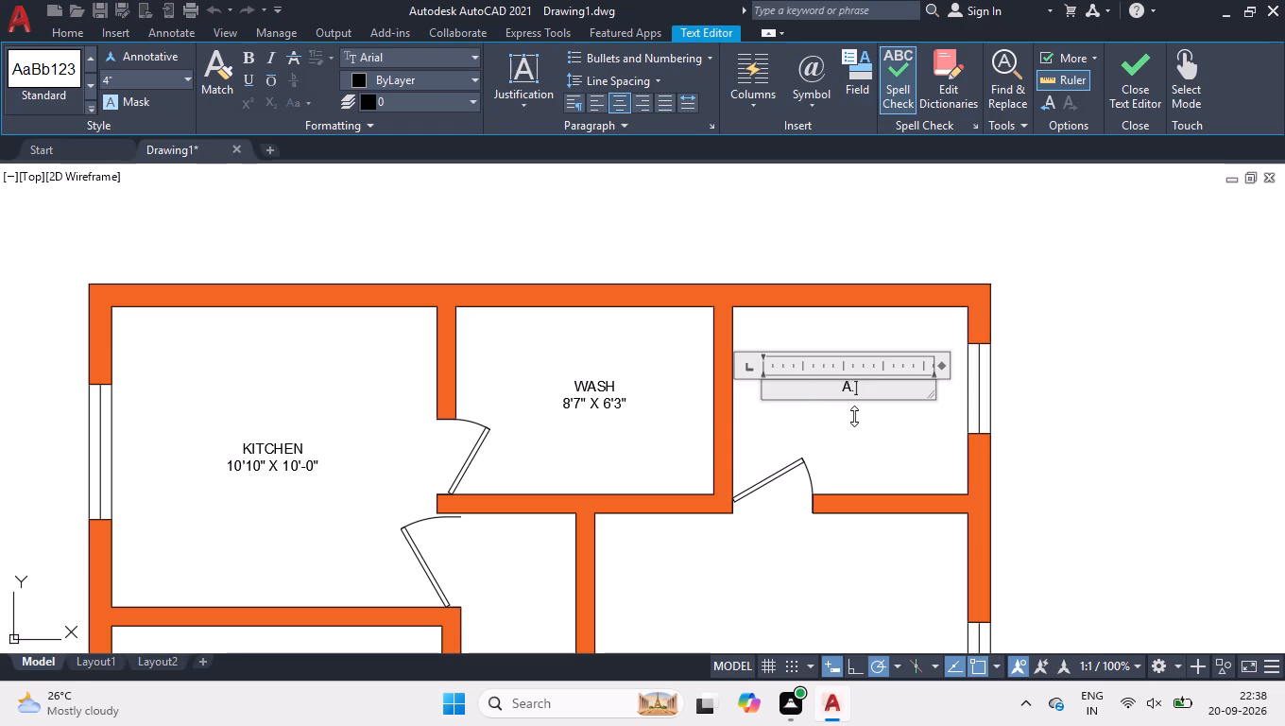
type("OY")
key("BackSpace")
key("BackSpace")
key("t")
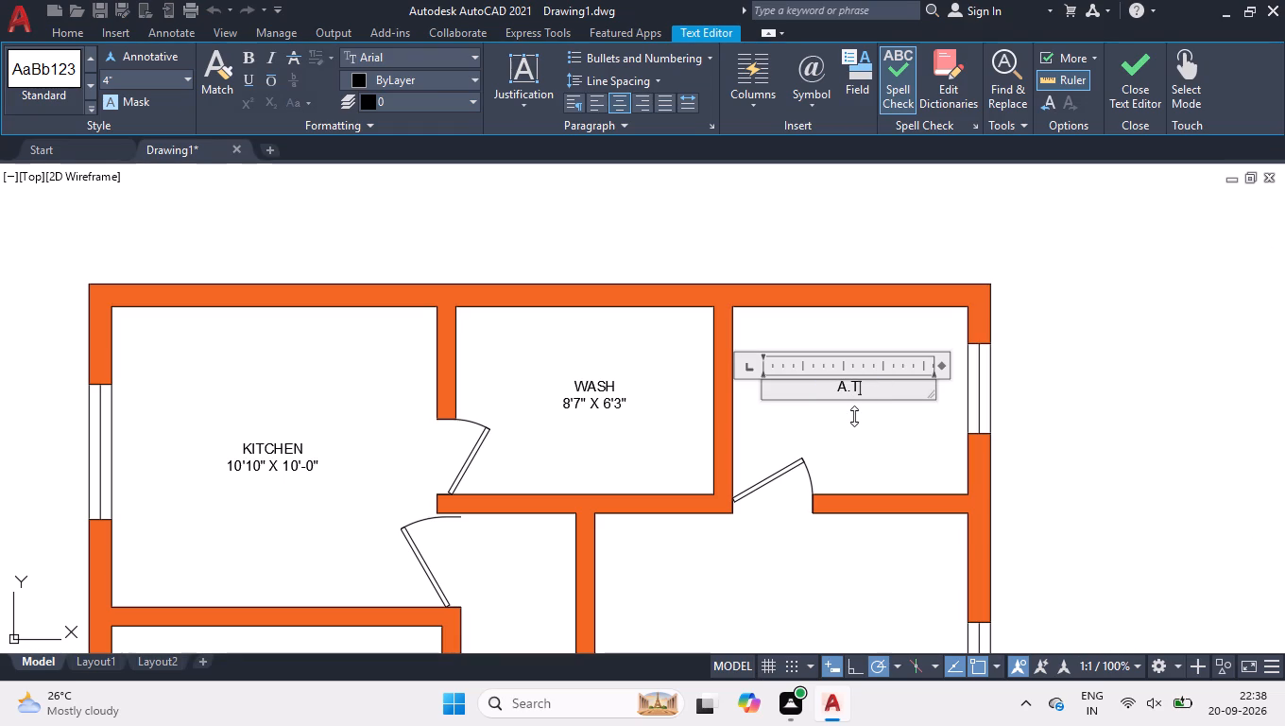
key("o")
key("i")
key("l")
type("ET")
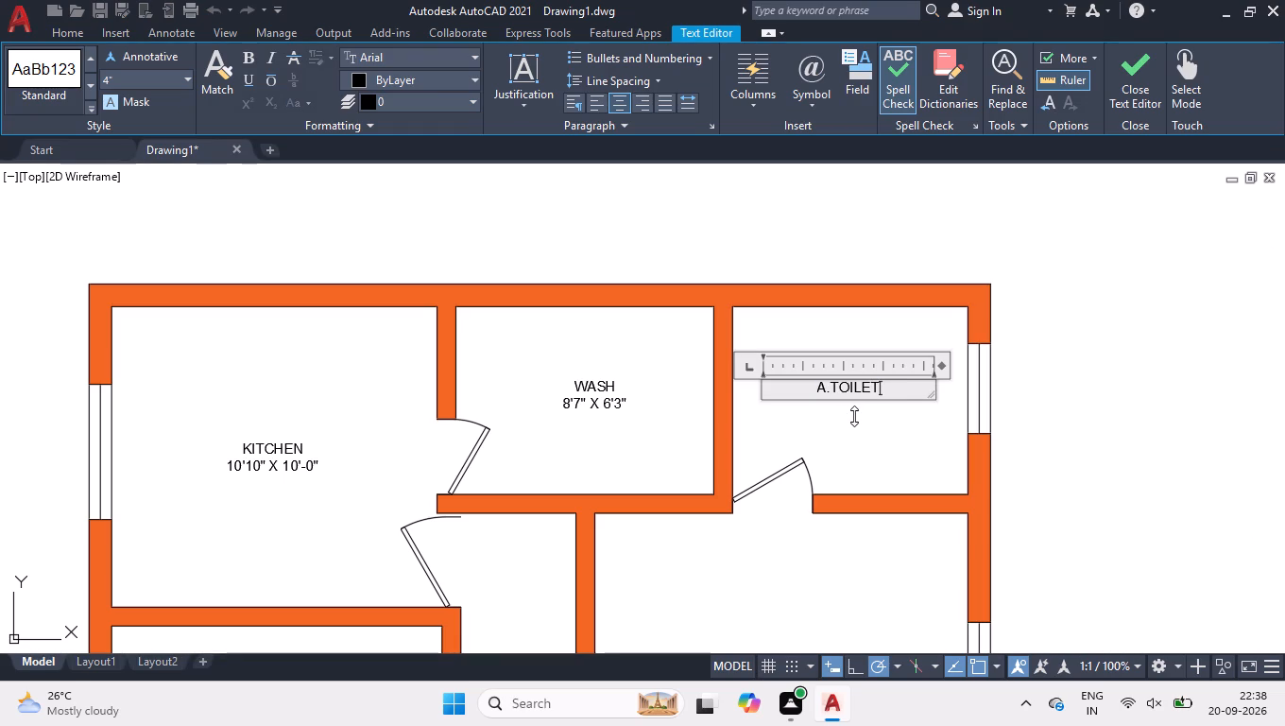
key("Return")
key("7")
key("apostrophe")
key("1")
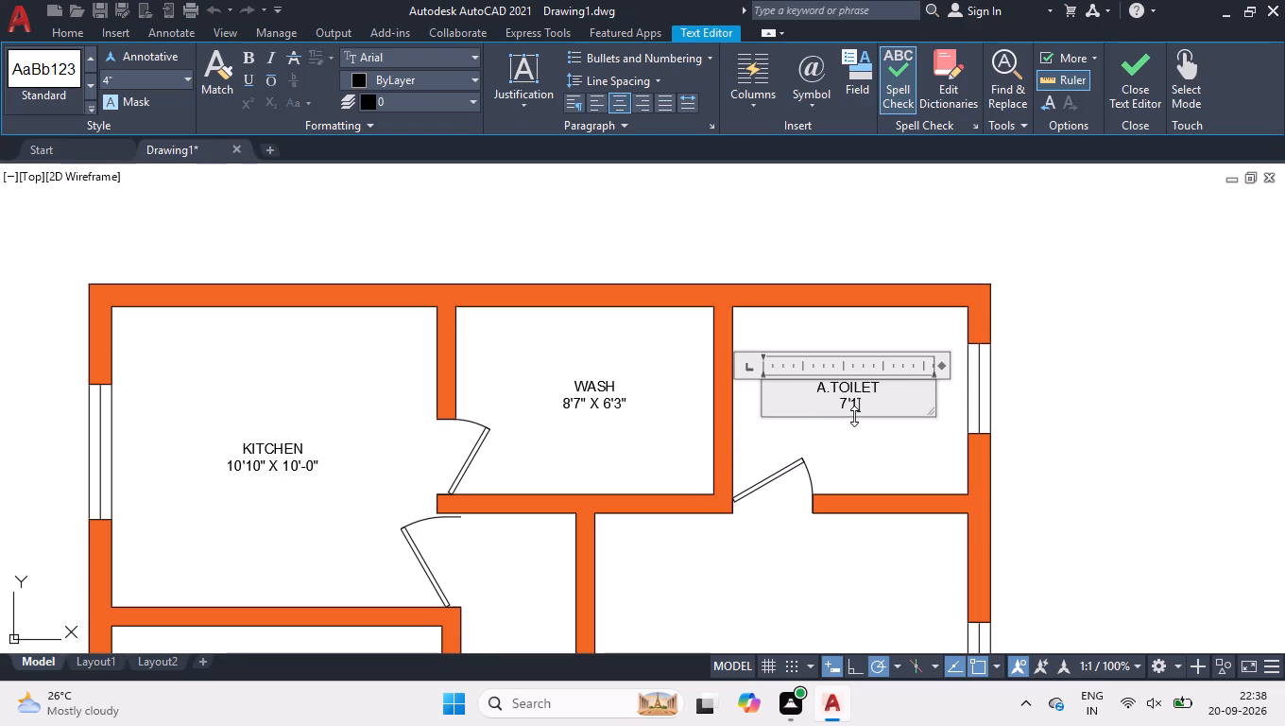
key("0")
key("shift+quotedbl")
key("x")
key("space")
type("6")
key("apostrophe")
key("3")
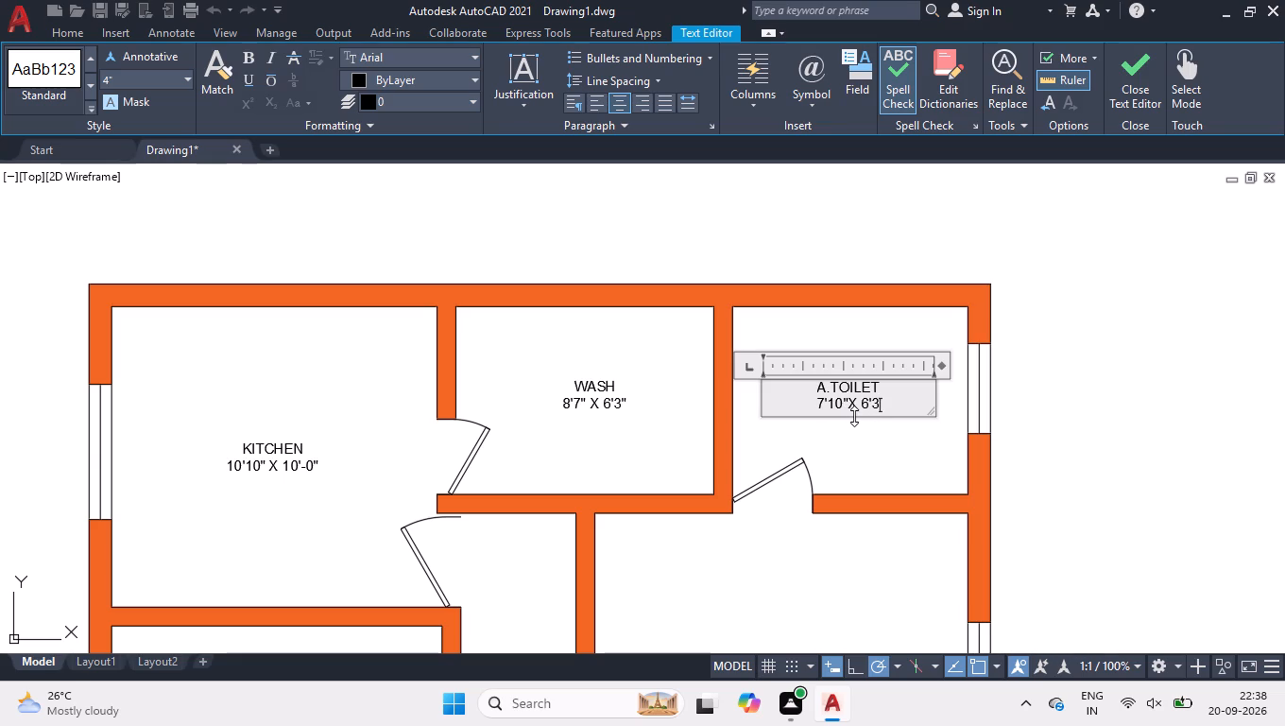
key("shift+quotedbl")
left_click(754, 246)
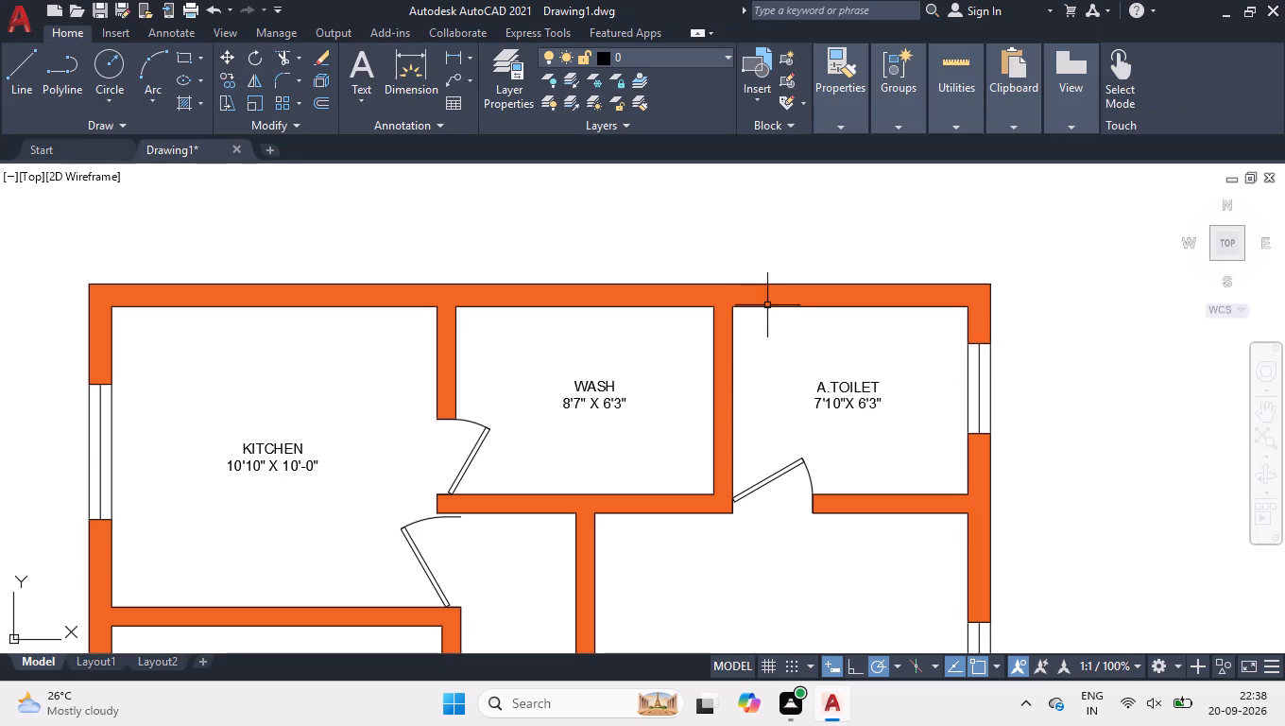
Add a linear dimension for the plan's overall width between the outer top corners, placing it just above the top wall.
type("DLI")
key("Return")
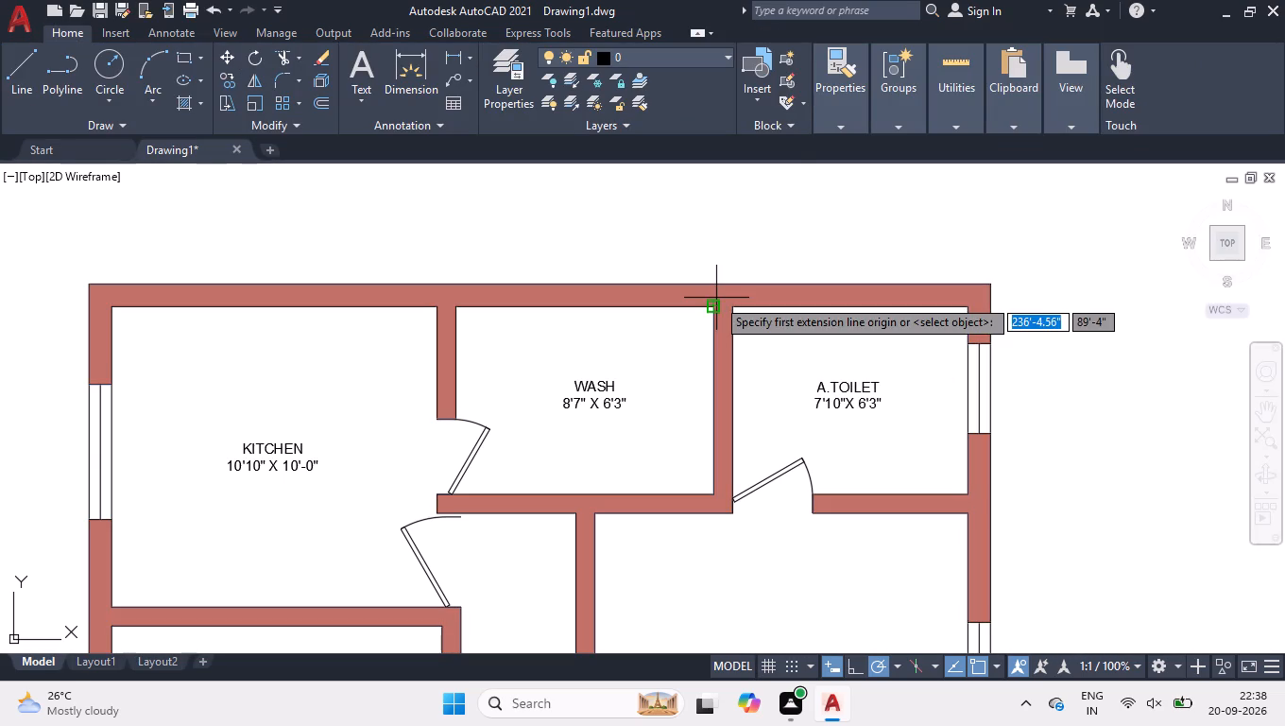
left_click(82, 285)
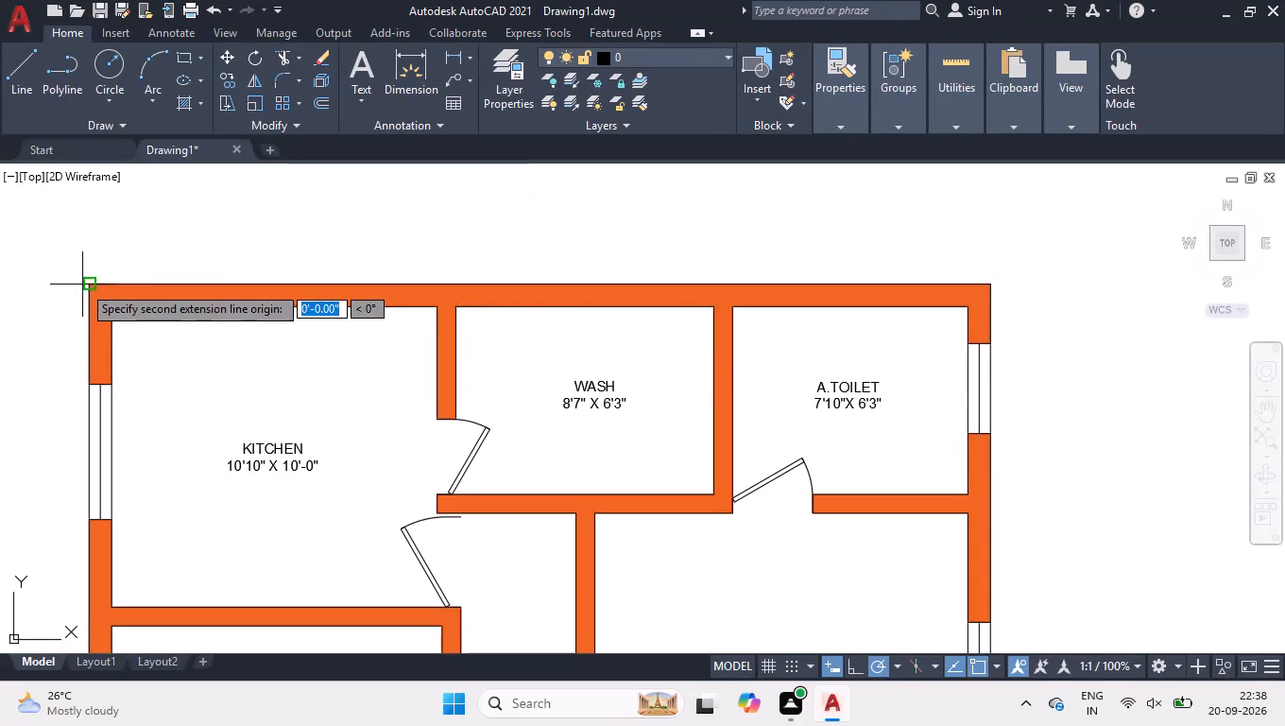
left_click(990, 285)
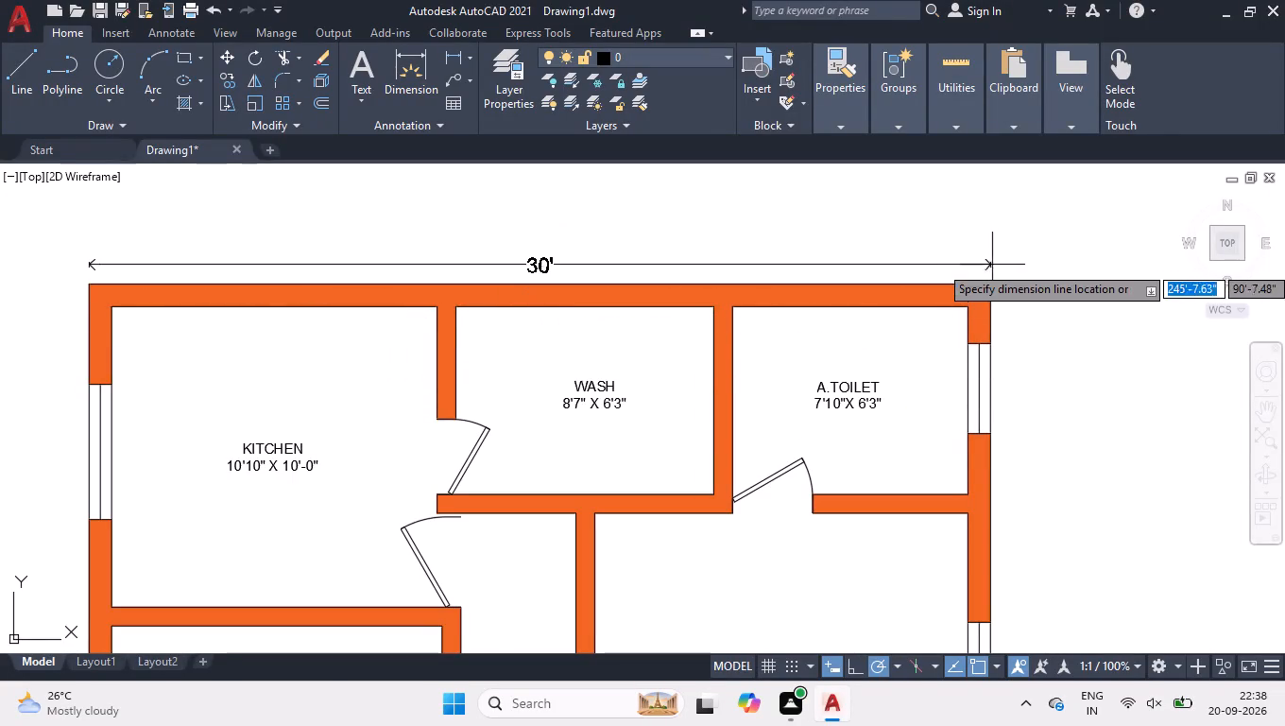
left_click(986, 250)
Add a linear dimension for the plan's overall height between the outer right-hand corners, placing it just outside the right wall.
key("space")
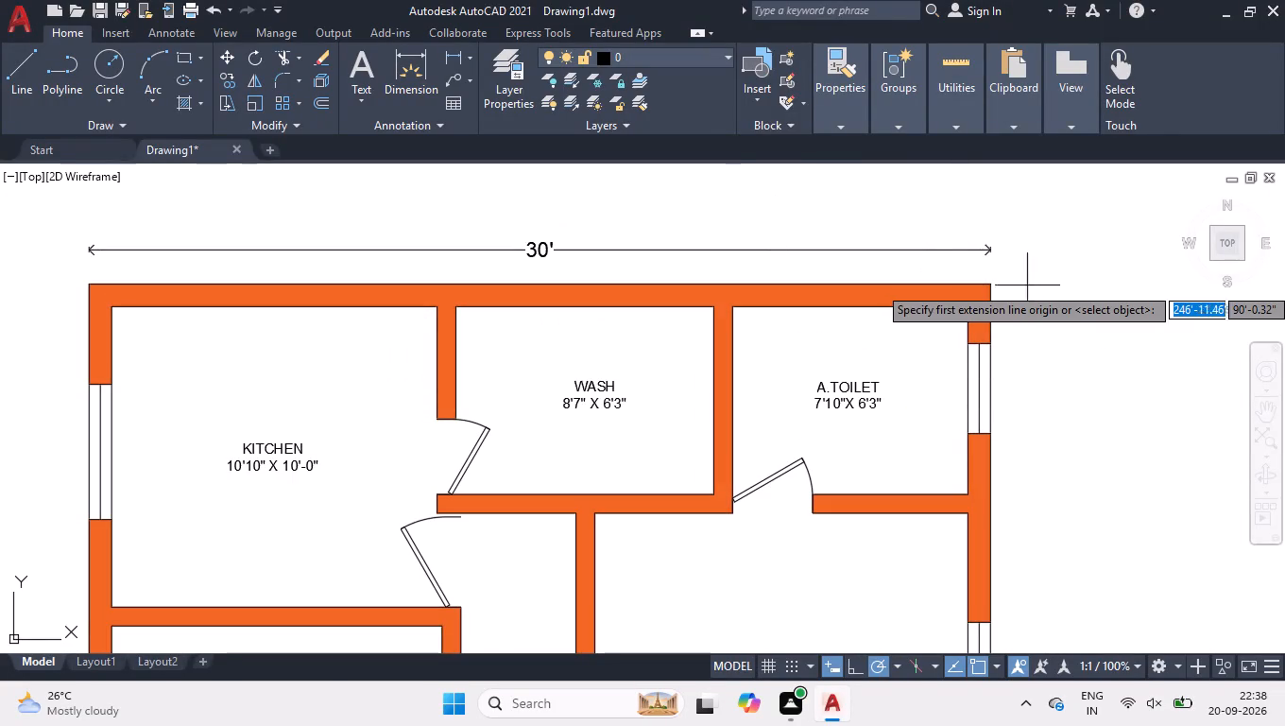
left_click(995, 278)
scroll(899, 222, "down", 3)
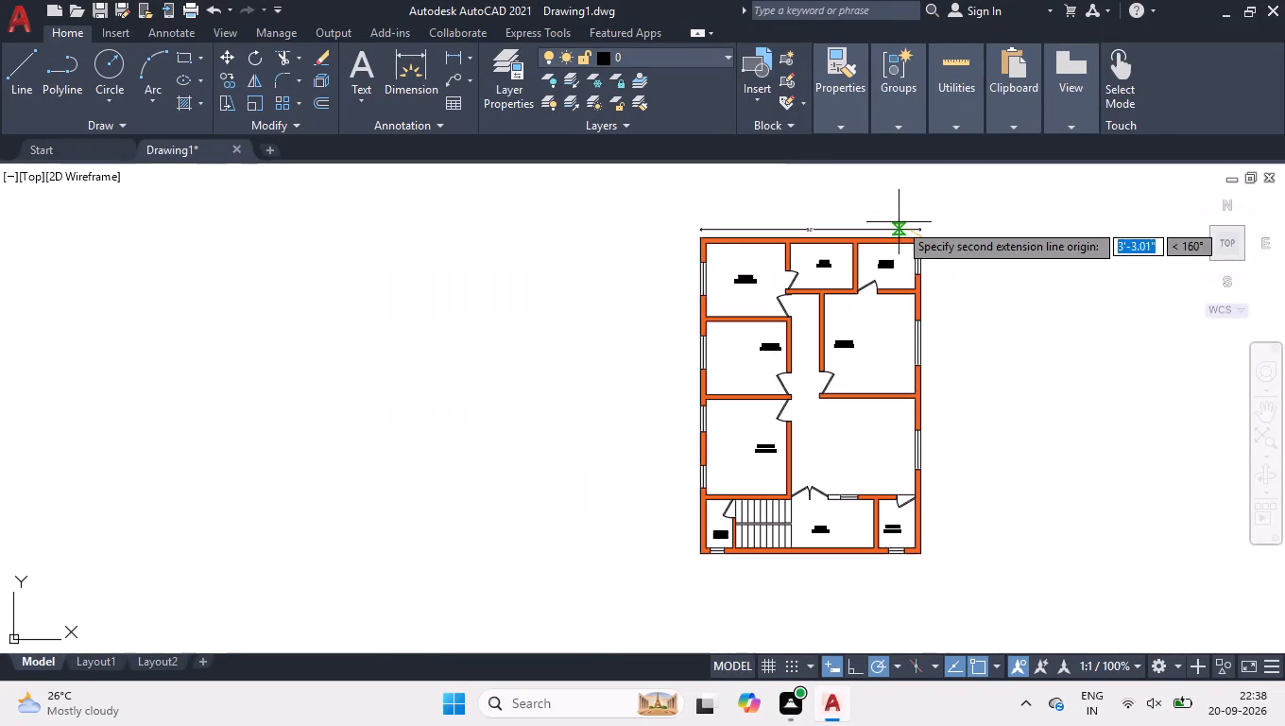
scroll(935, 525, "up", 3)
scroll(871, 618, "up", 1)
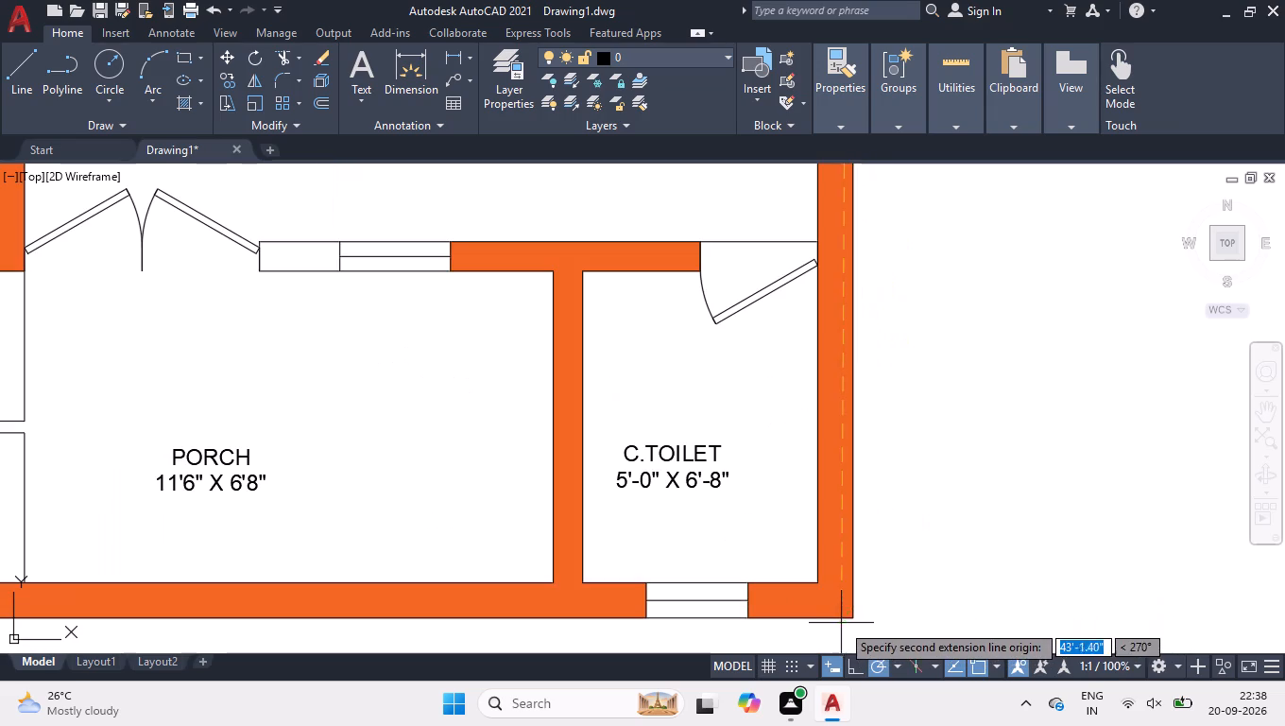
left_click(851, 619)
scroll(885, 561, "down", 6)
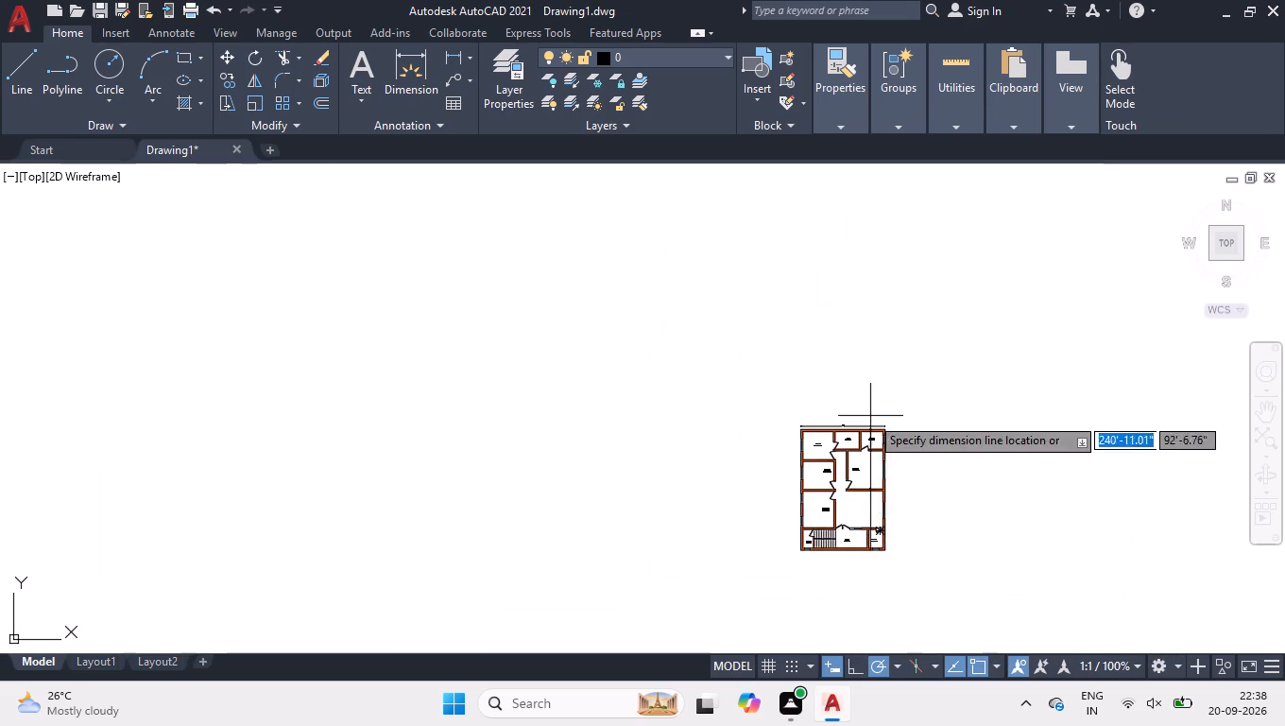
scroll(869, 415, "up", 2)
scroll(871, 445, "down", 3)
scroll(886, 499, "up", 5)
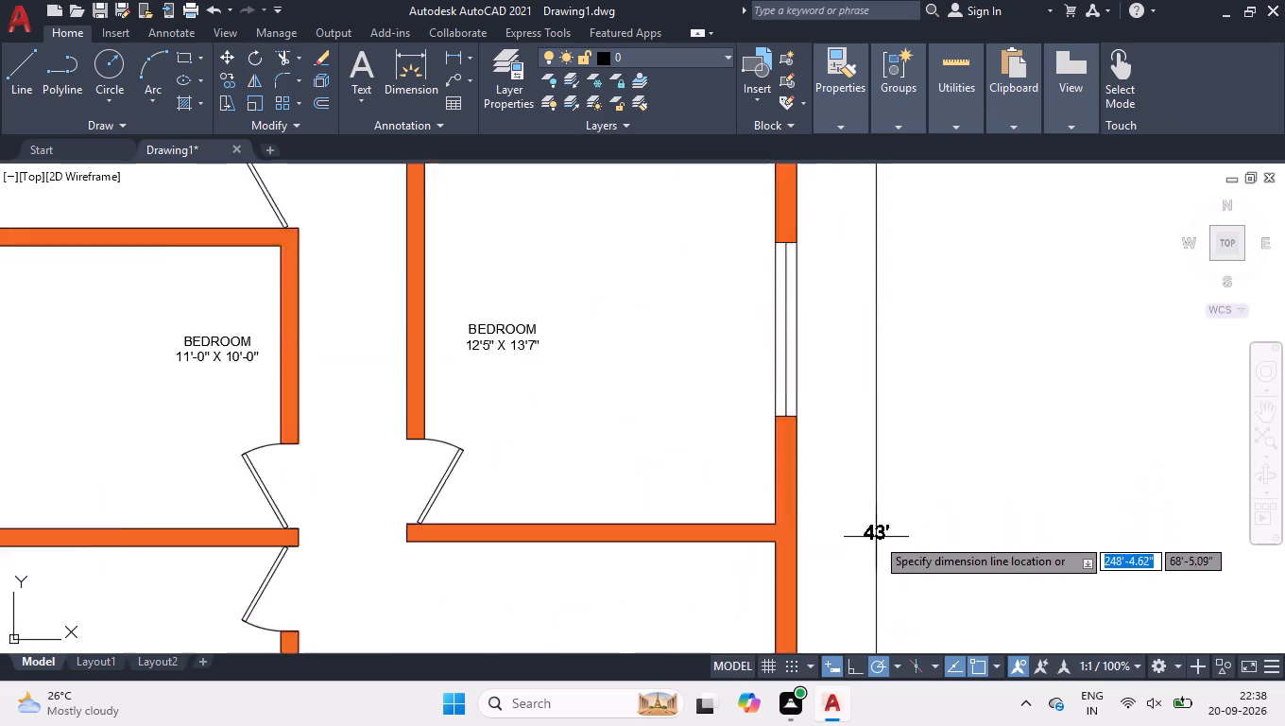
scroll(876, 537, "up", 3)
left_click(698, 519)
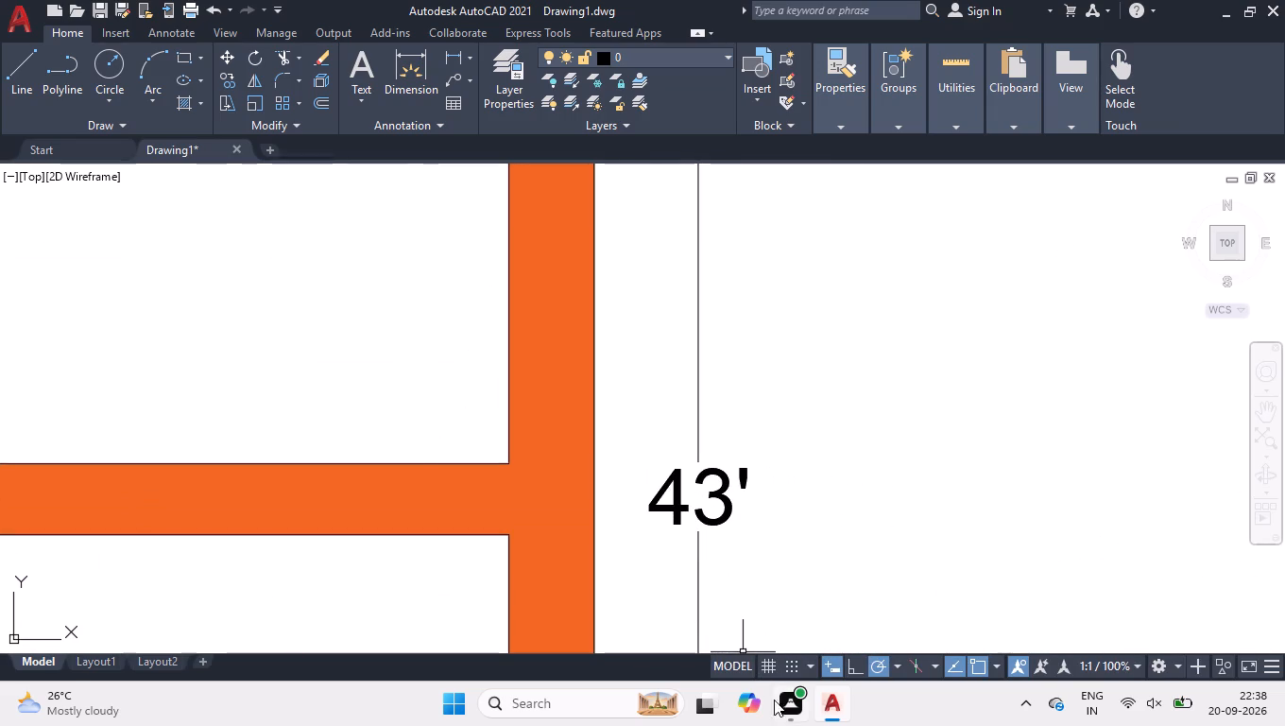
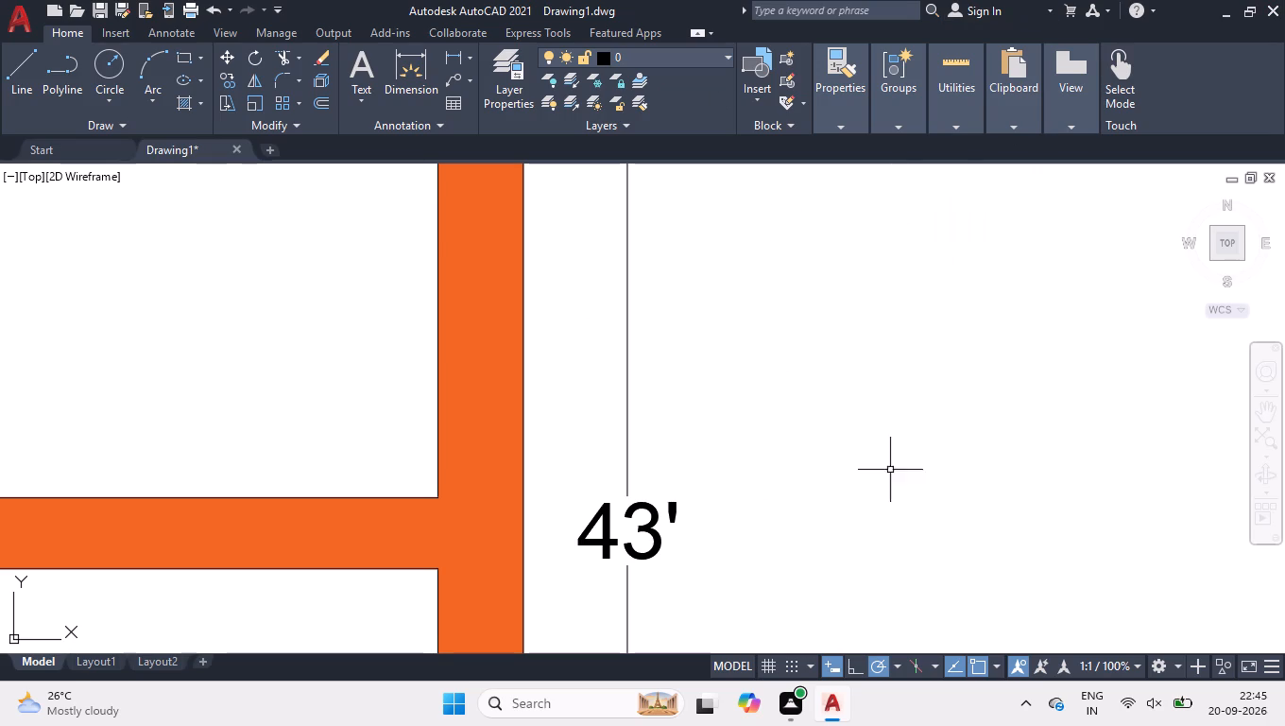
Delete the existing viewport from Layout1.
scroll(904, 398, "down", 2)
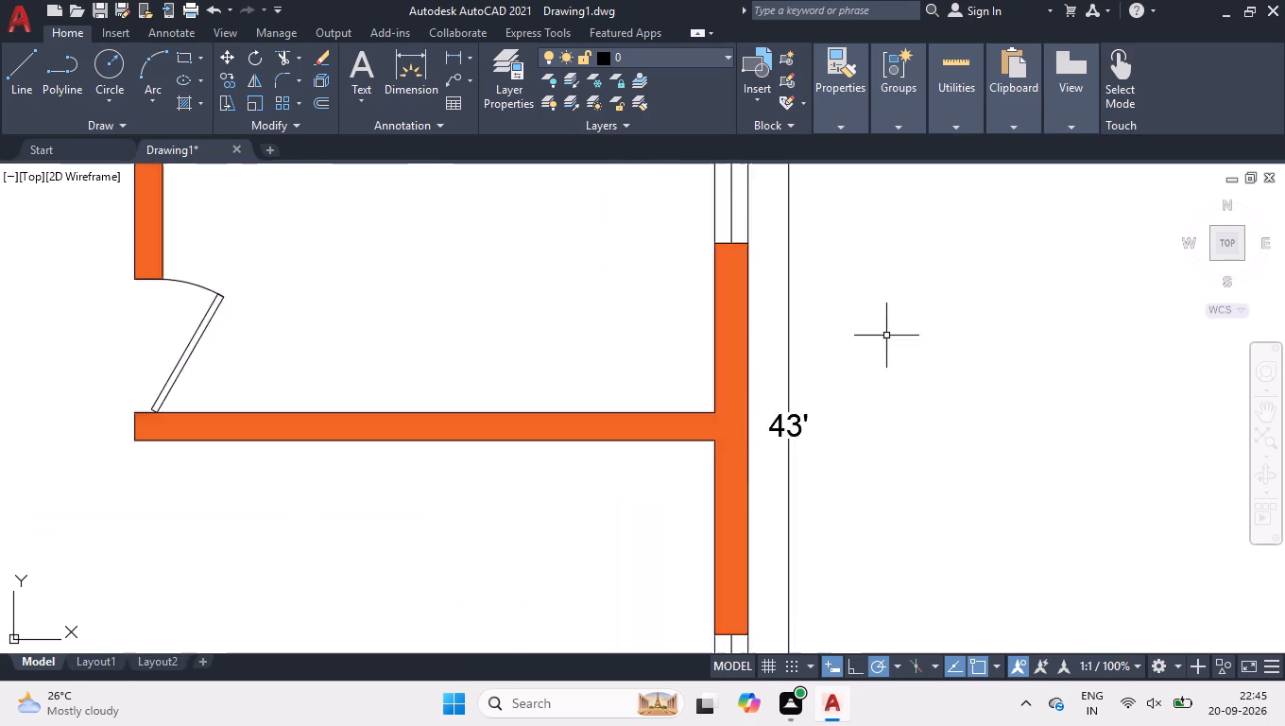
scroll(886, 336, "down", 1)
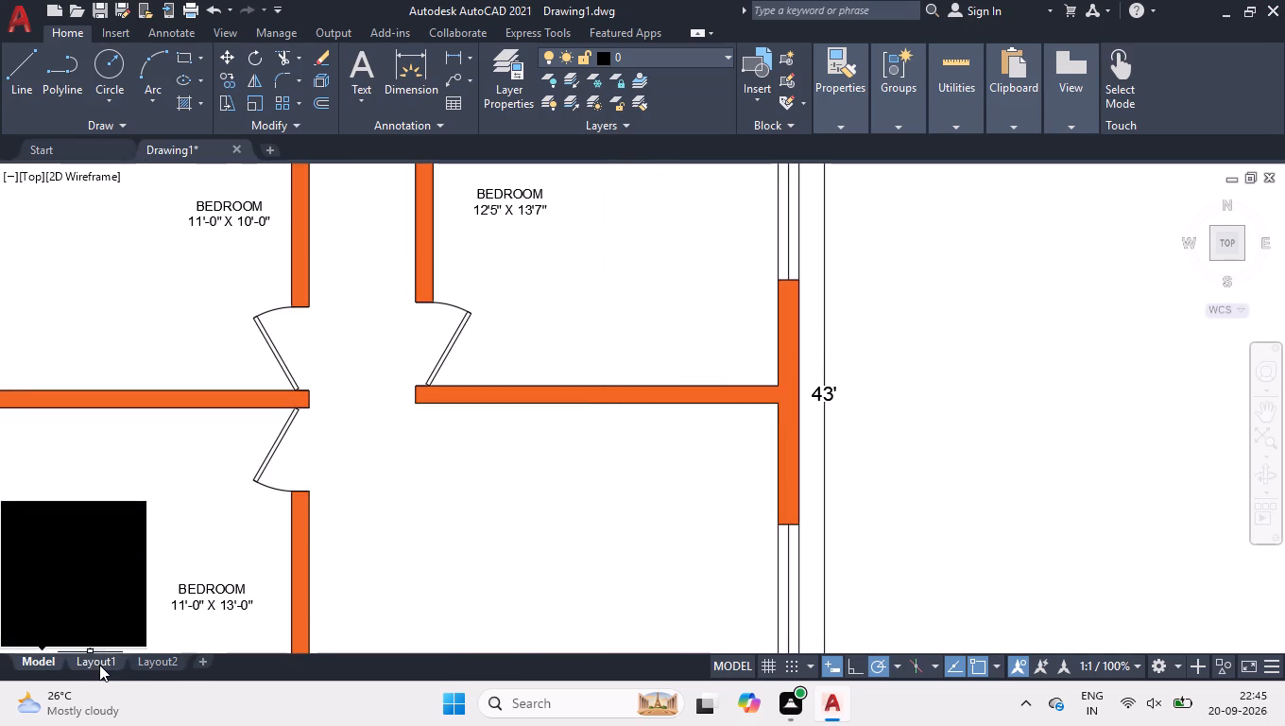
left_click(100, 665)
left_click_drag(483, 400, 462, 423)
left_click(226, 462)
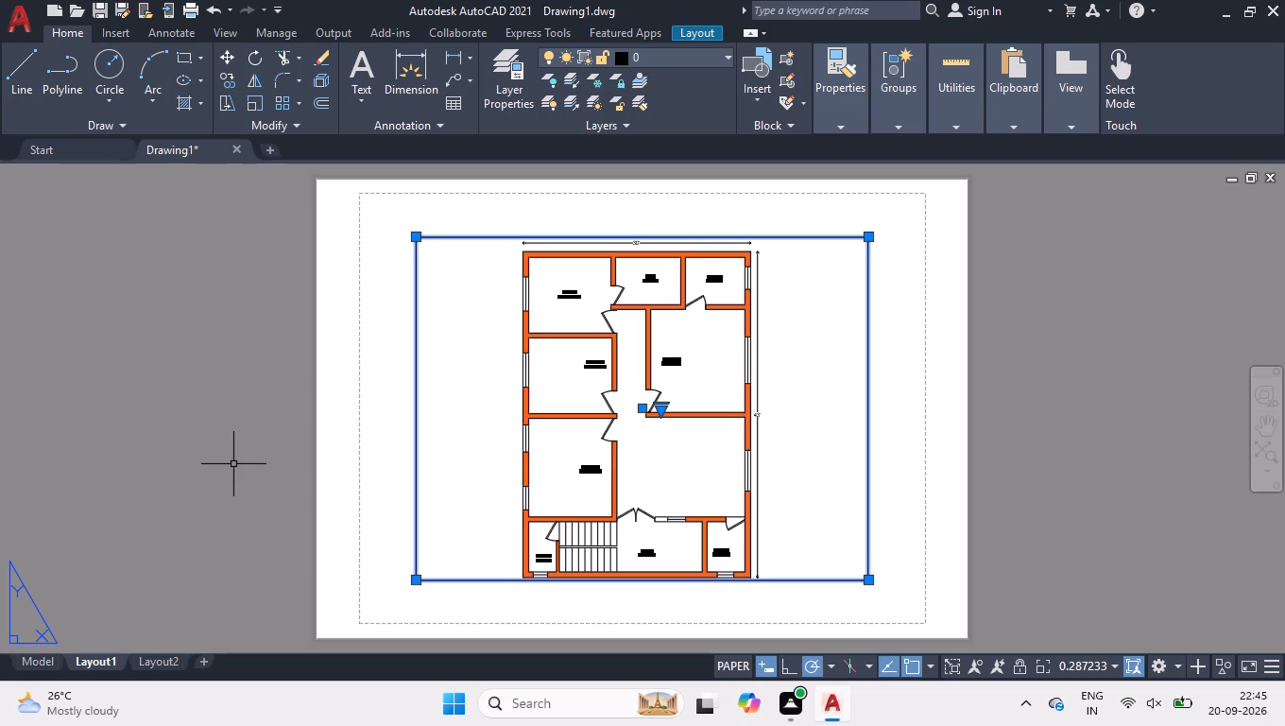
key("Delete")
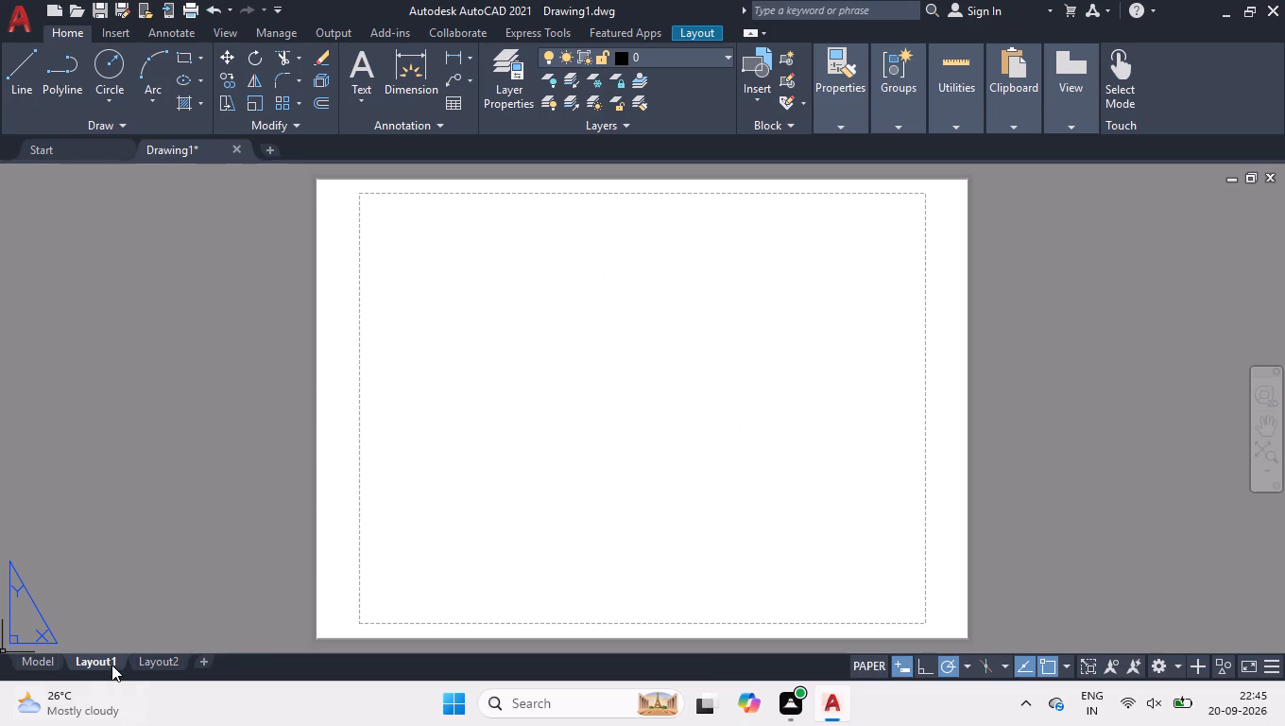
Modify Layout1's page setup to DWG To PDF.pc3 with ISO full bleed A3 (420.00 x 297.00 MM) paper and a higher shaded viewport quality.
right_click(104, 660)
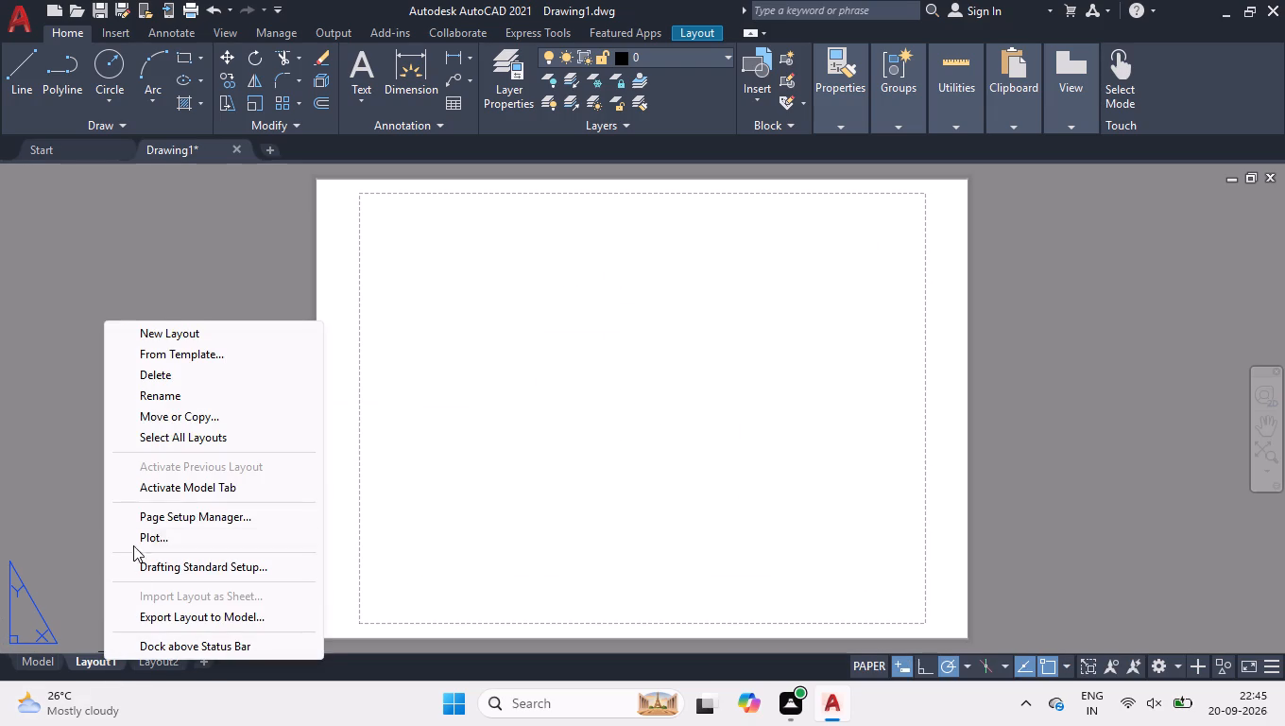
left_click(144, 519)
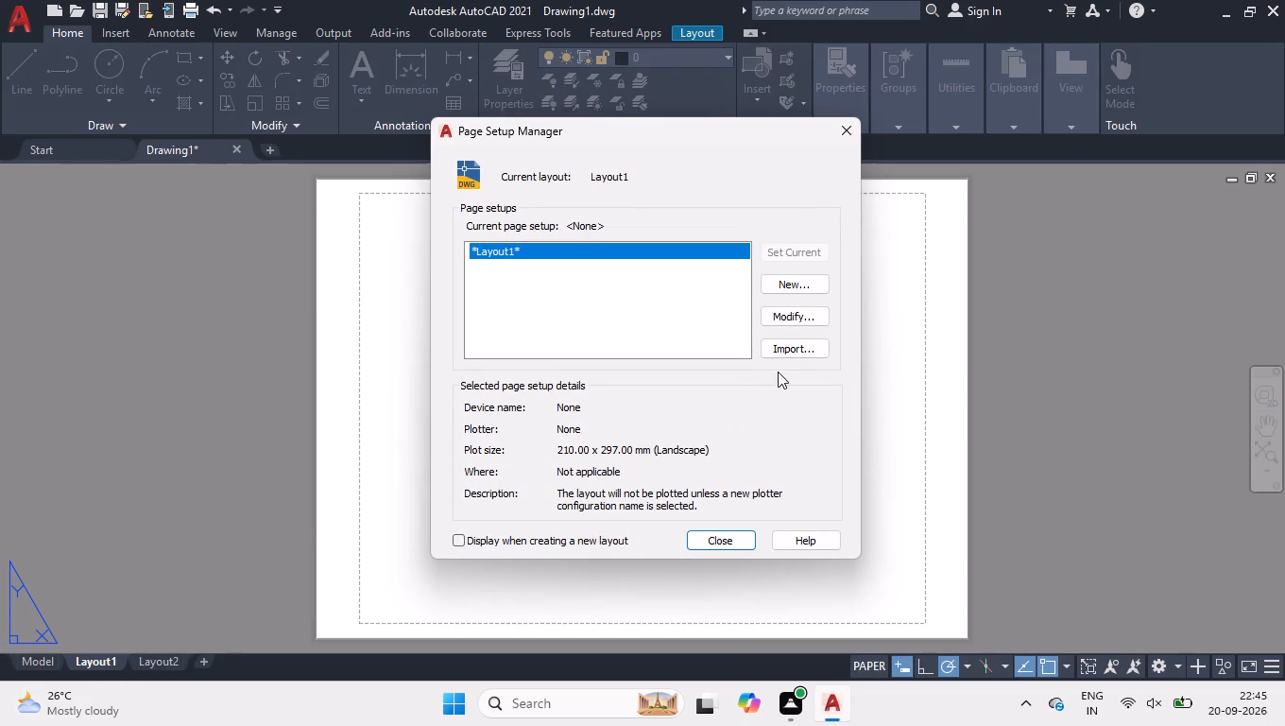
left_click(785, 309)
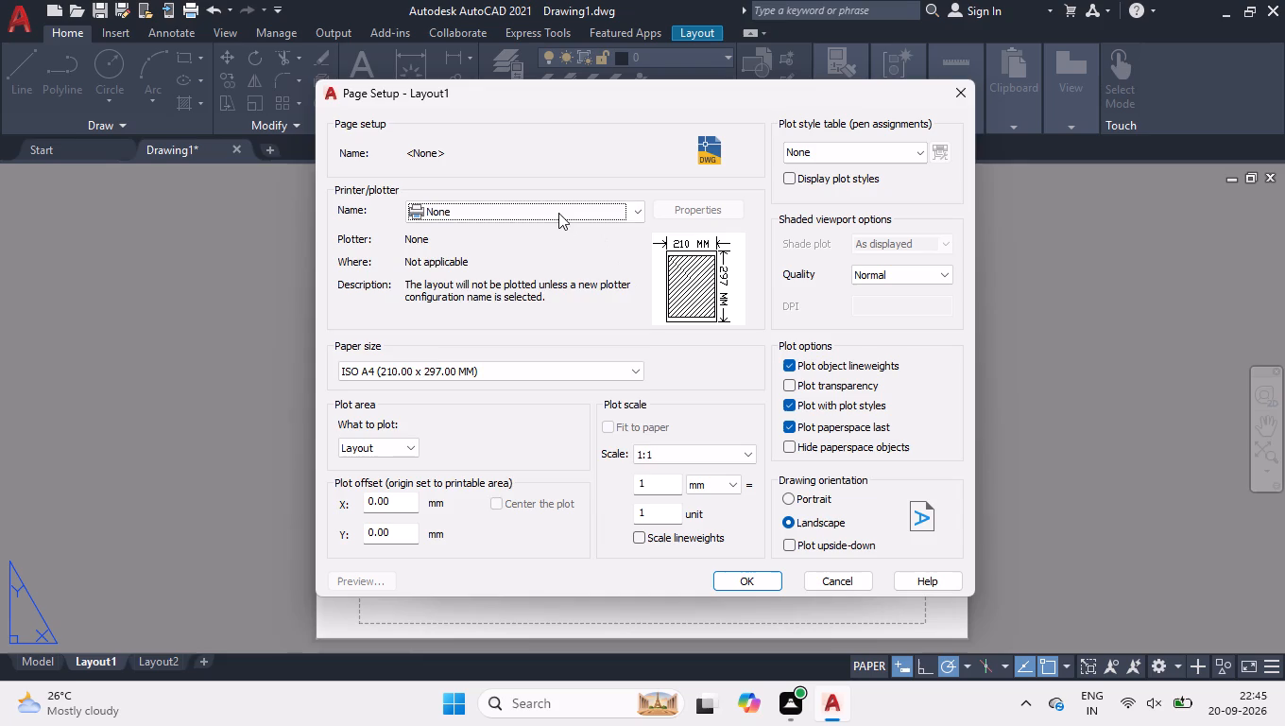
left_click(553, 212)
left_click(435, 457)
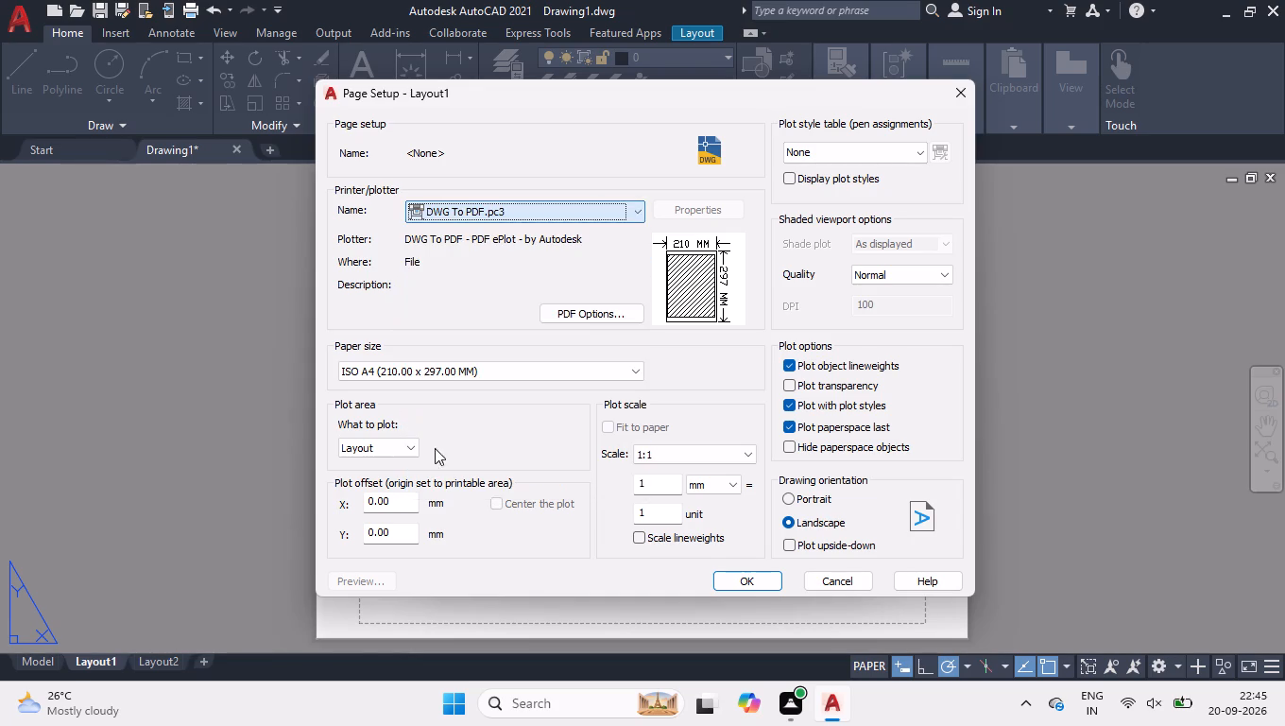
left_click(447, 369)
scroll(450, 310, "up", 15)
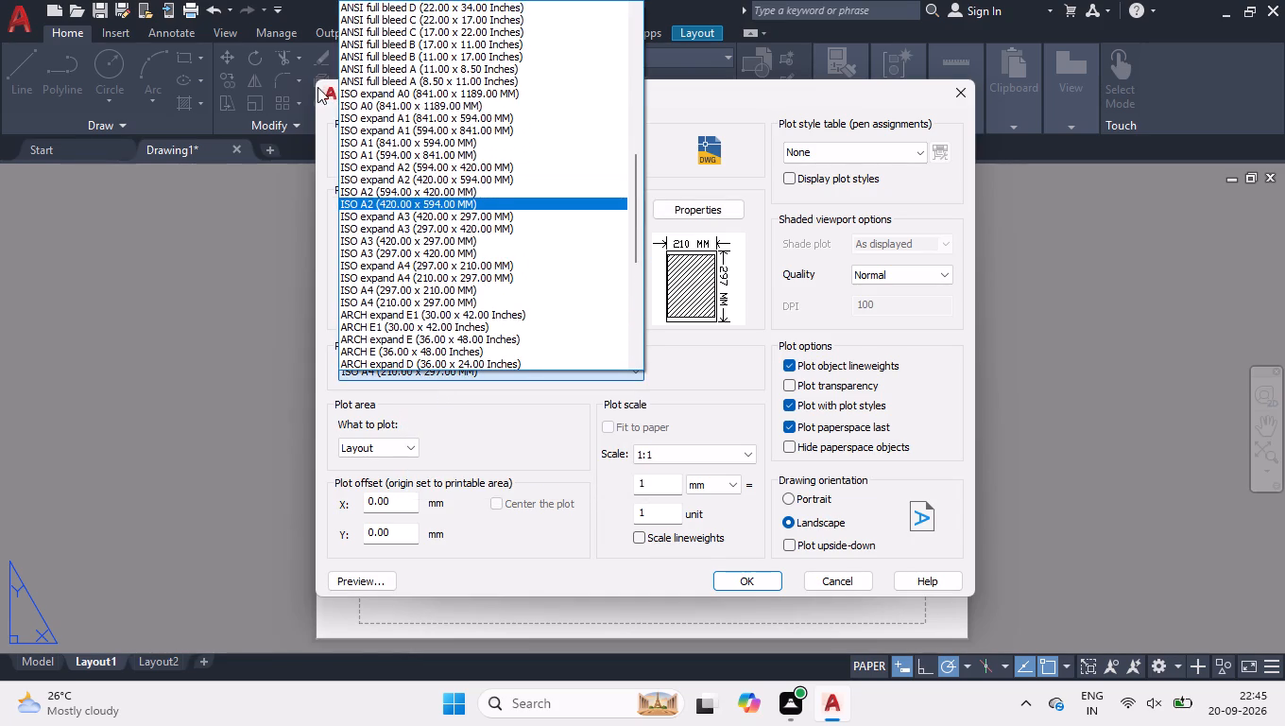
scroll(420, 169, "up", 16)
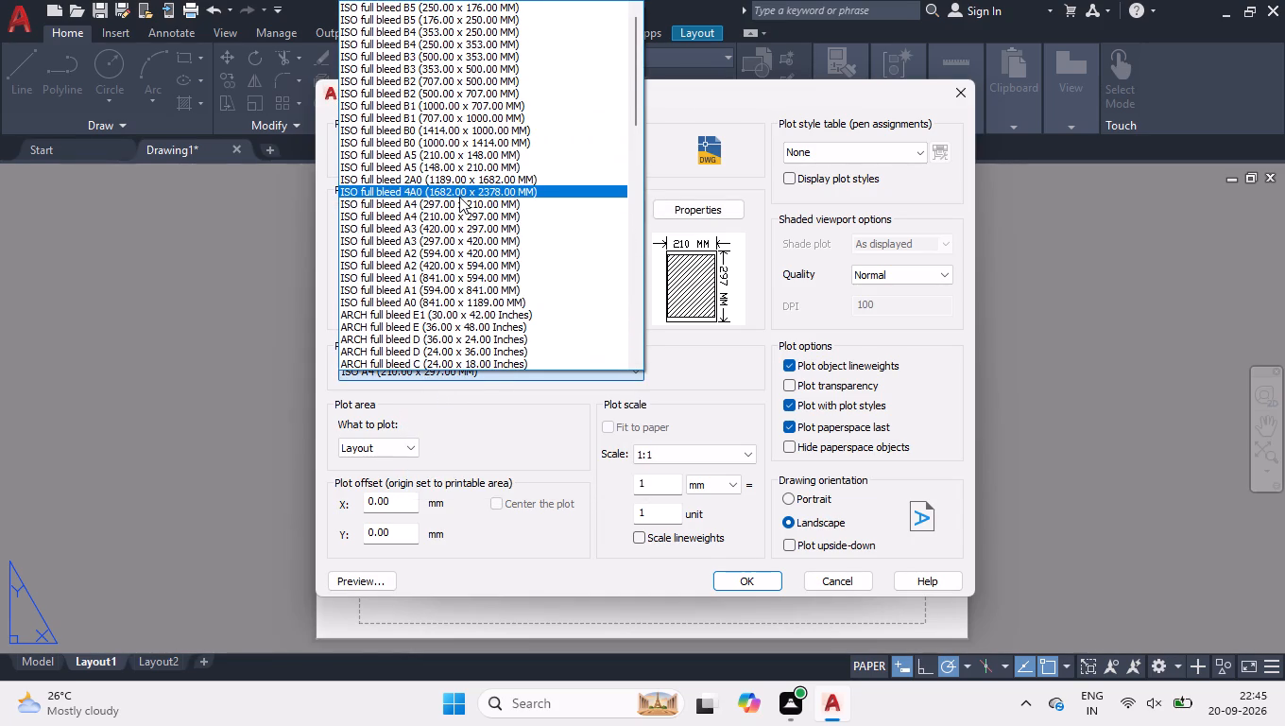
left_click(442, 226)
left_click(863, 277)
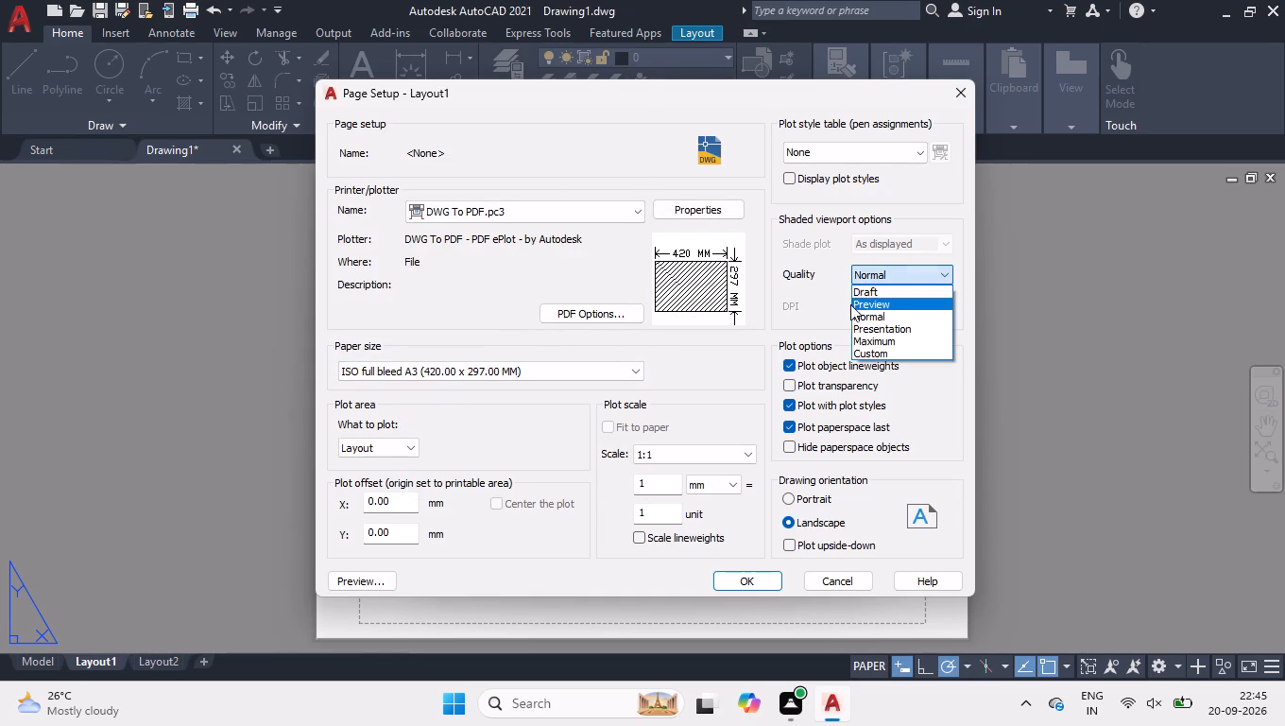
left_click(855, 335)
left_click(750, 576)
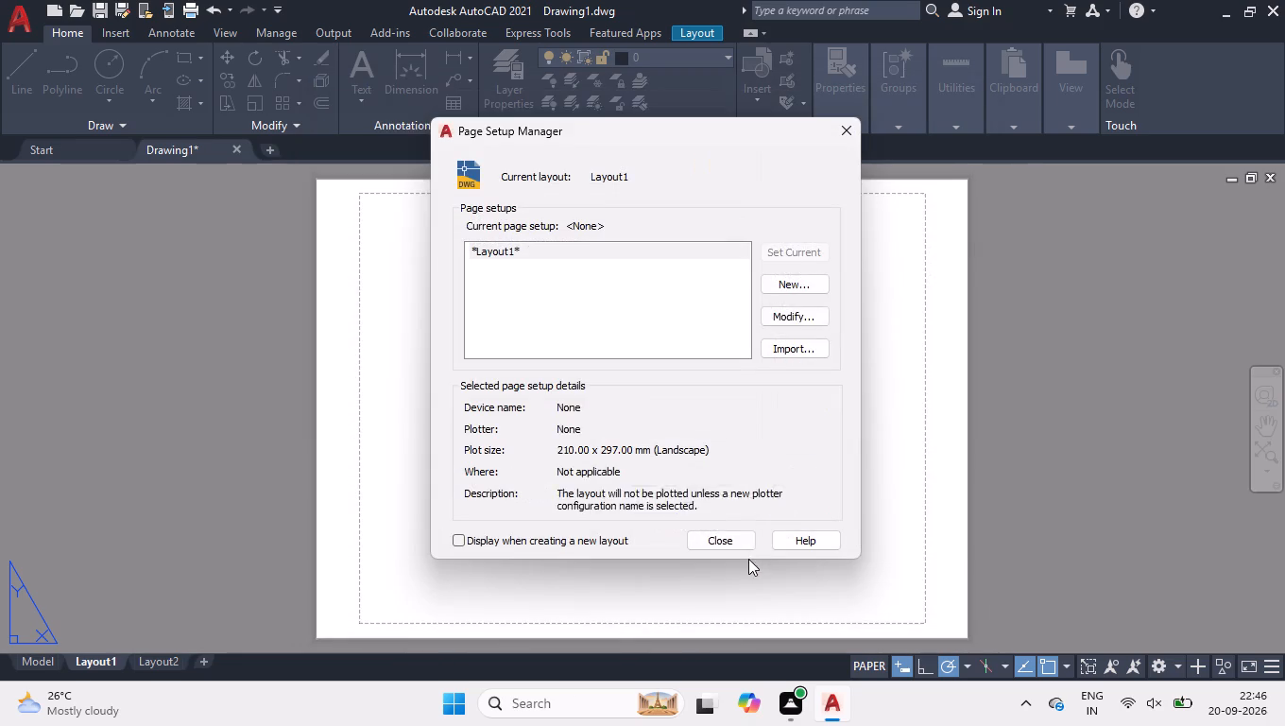
left_click(708, 536)
Create a layout viewport with corners at 0,0 and 420,297 to fill the A3 sheet.
type("MV")
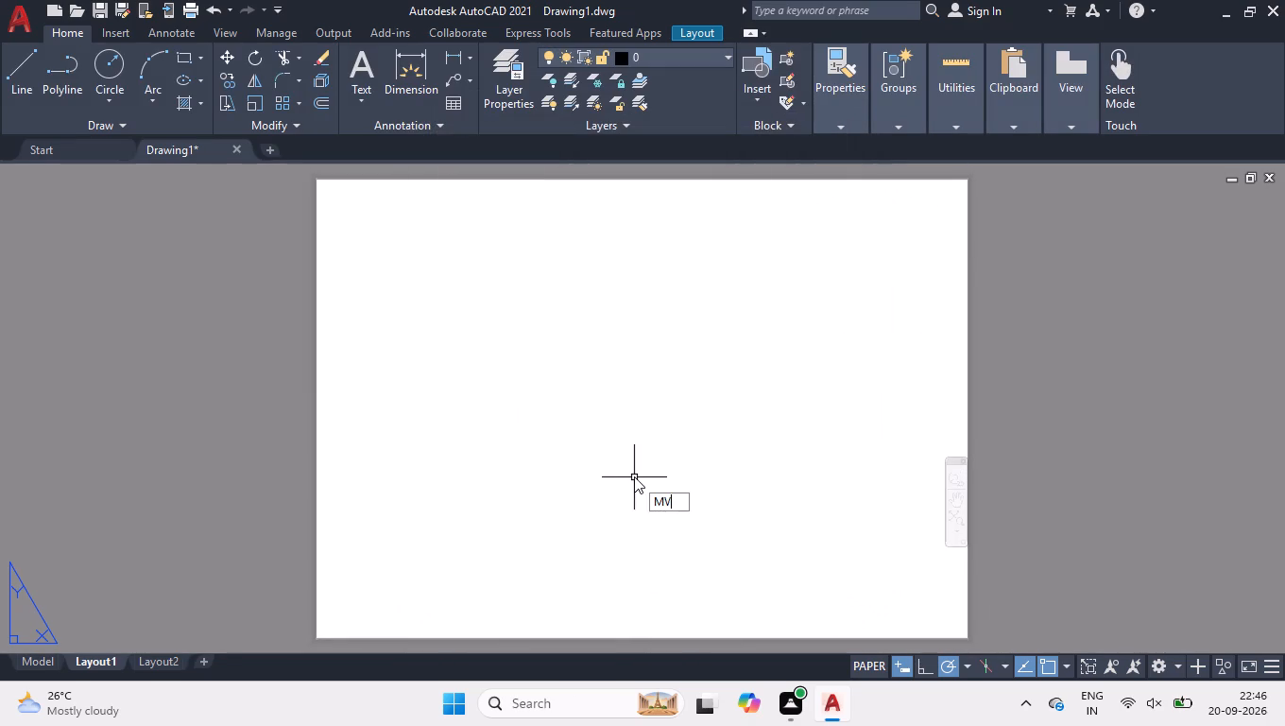
key("Return")
type("0,0")
key("Return")
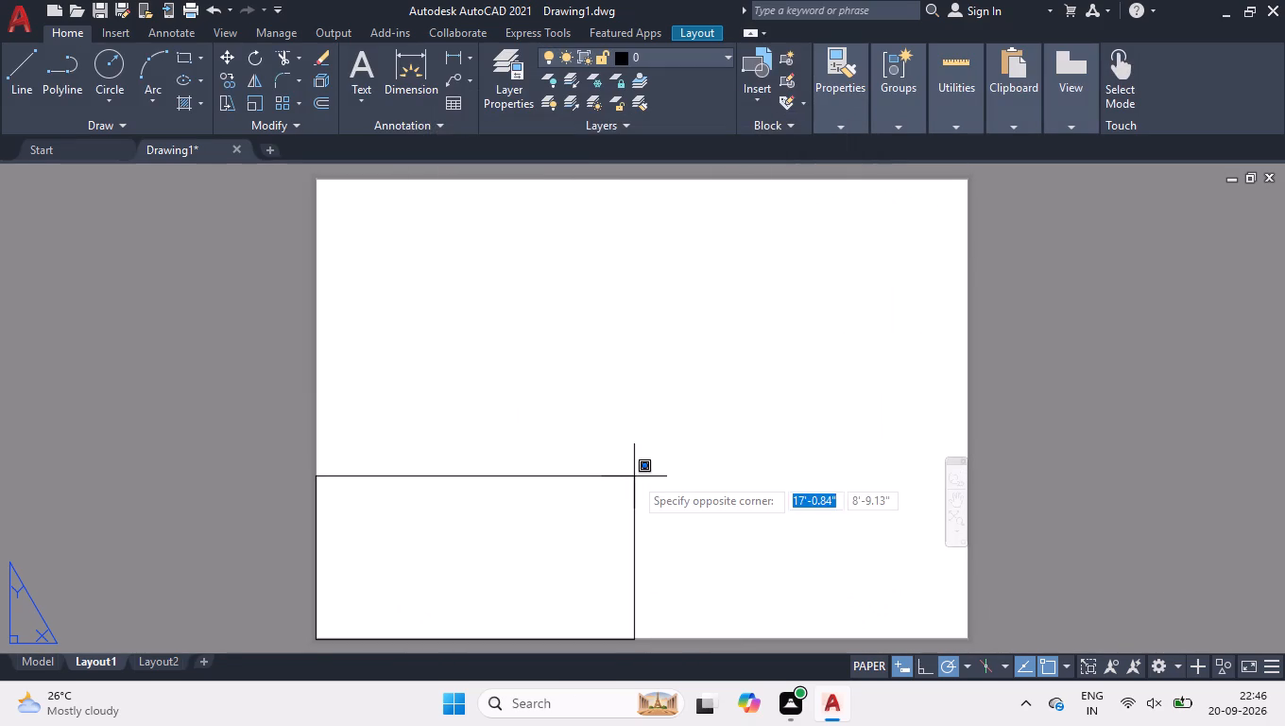
type("420,297")
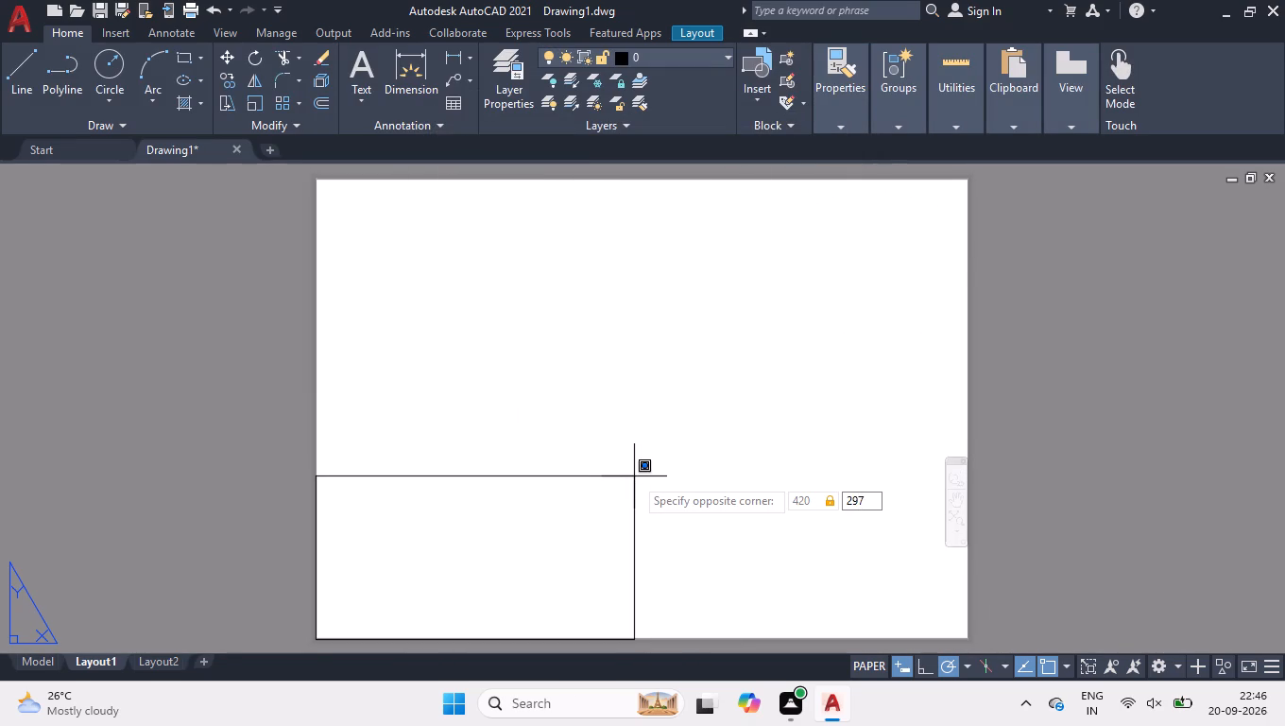
key("Return")
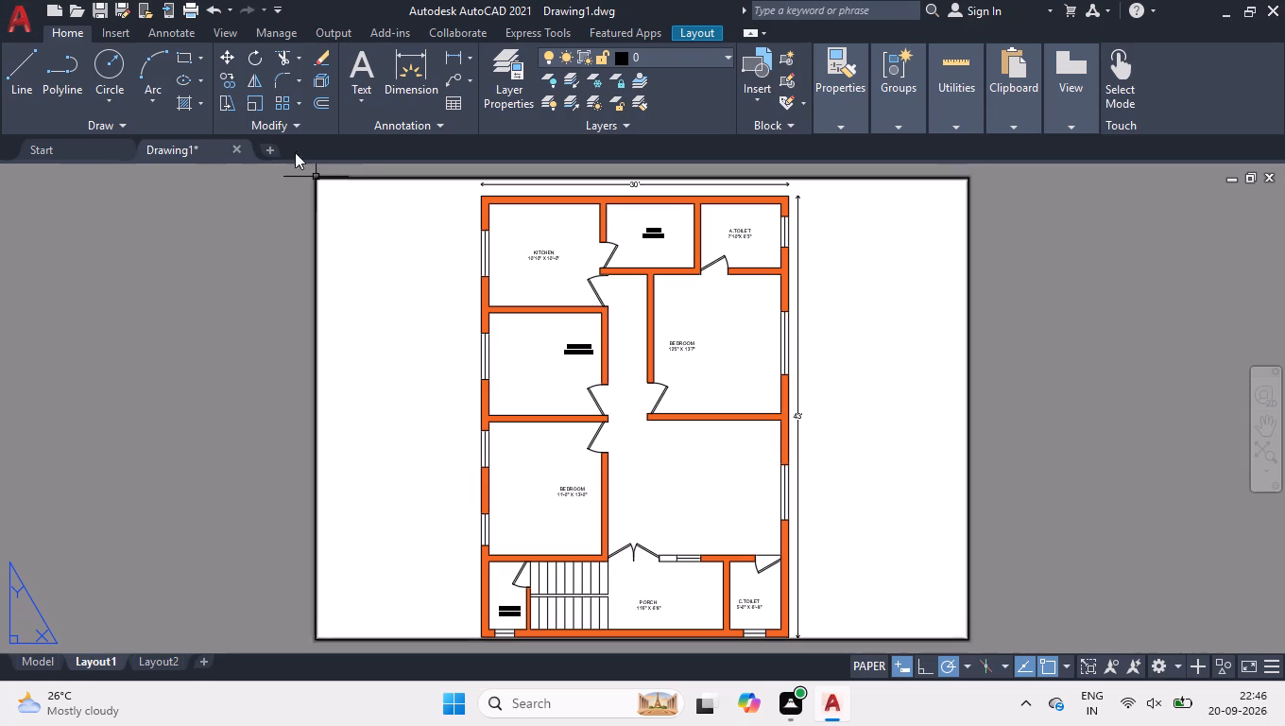
Export the current layout as a PDF named 20-9-5 on the Desktop.
left_click(17, 20)
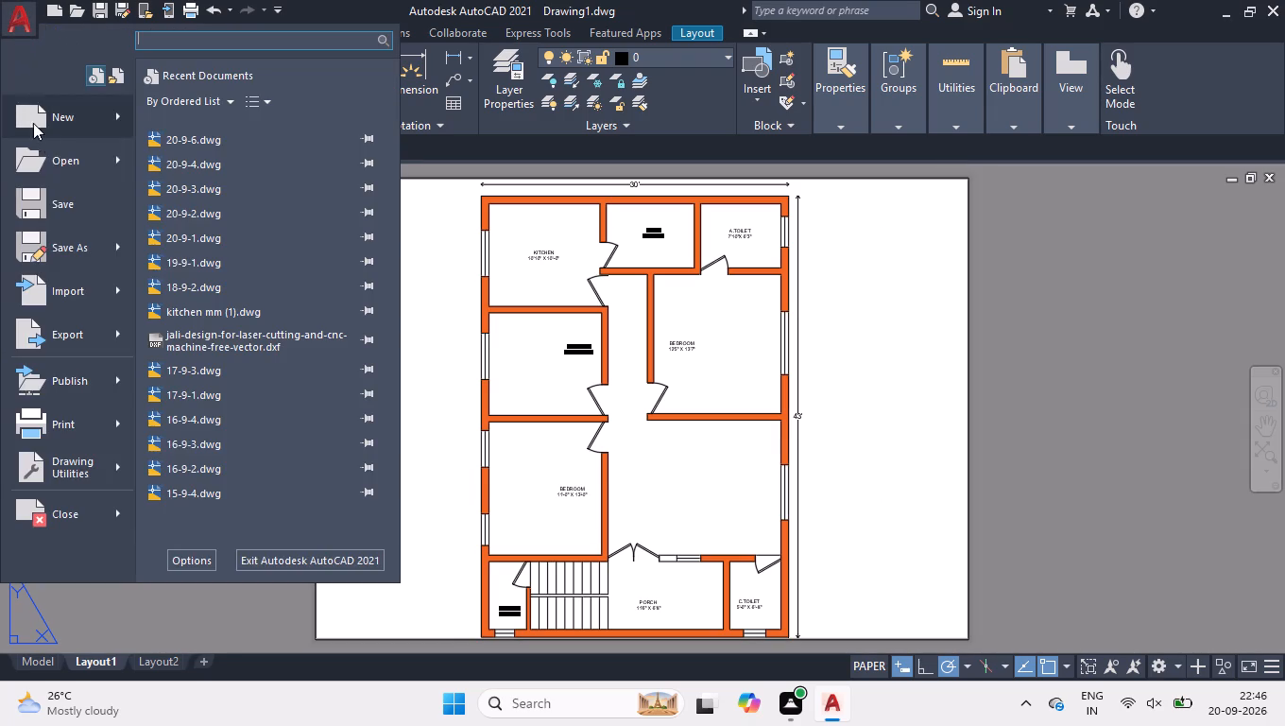
left_click(69, 332)
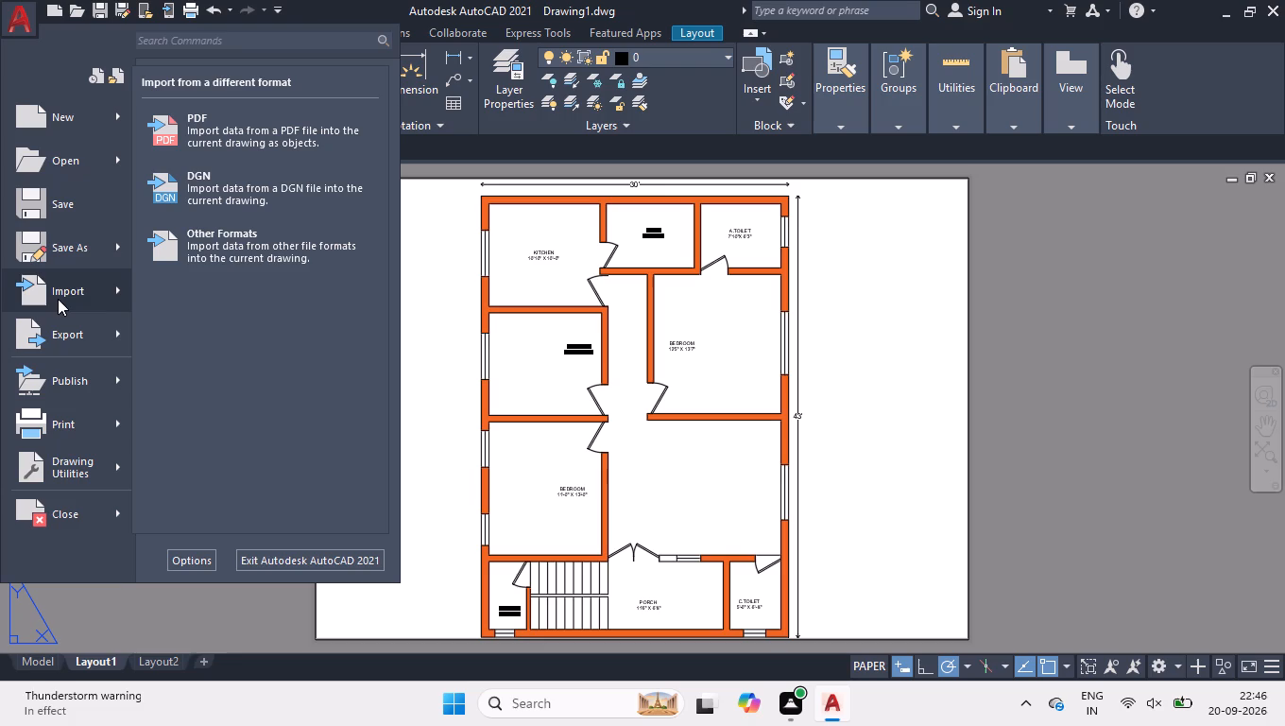
left_click(26, 320)
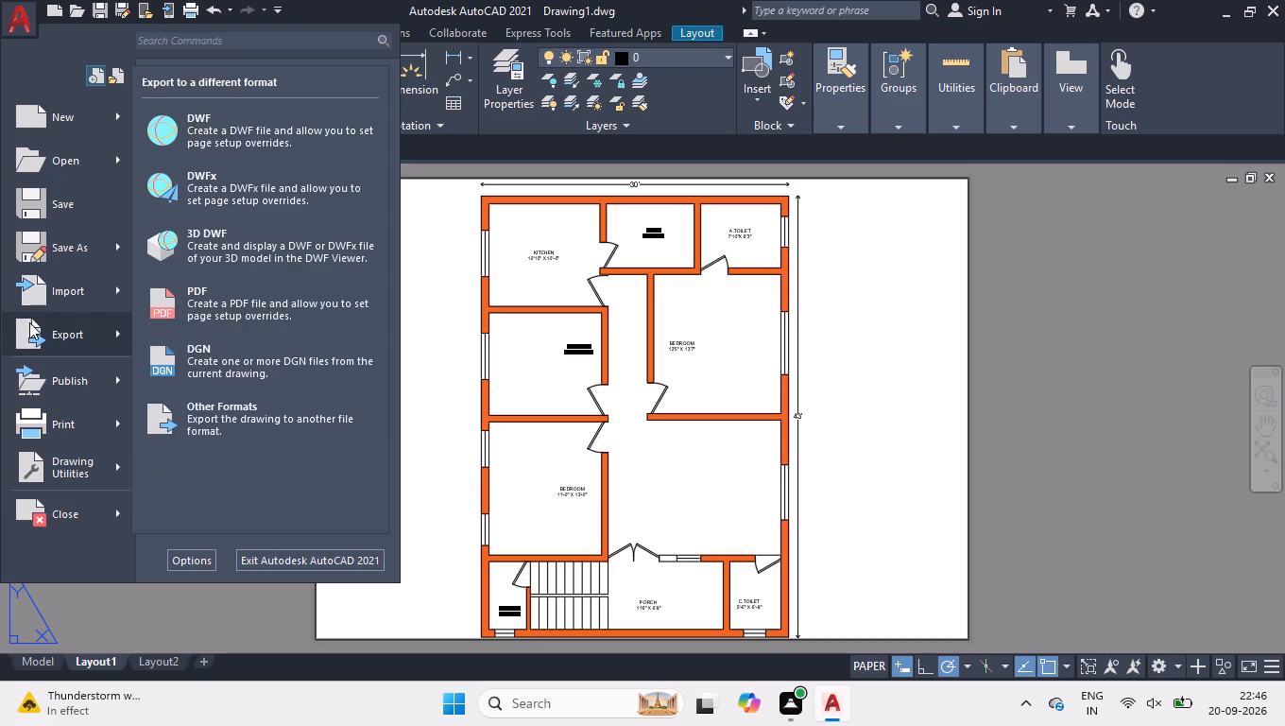
left_click(190, 308)
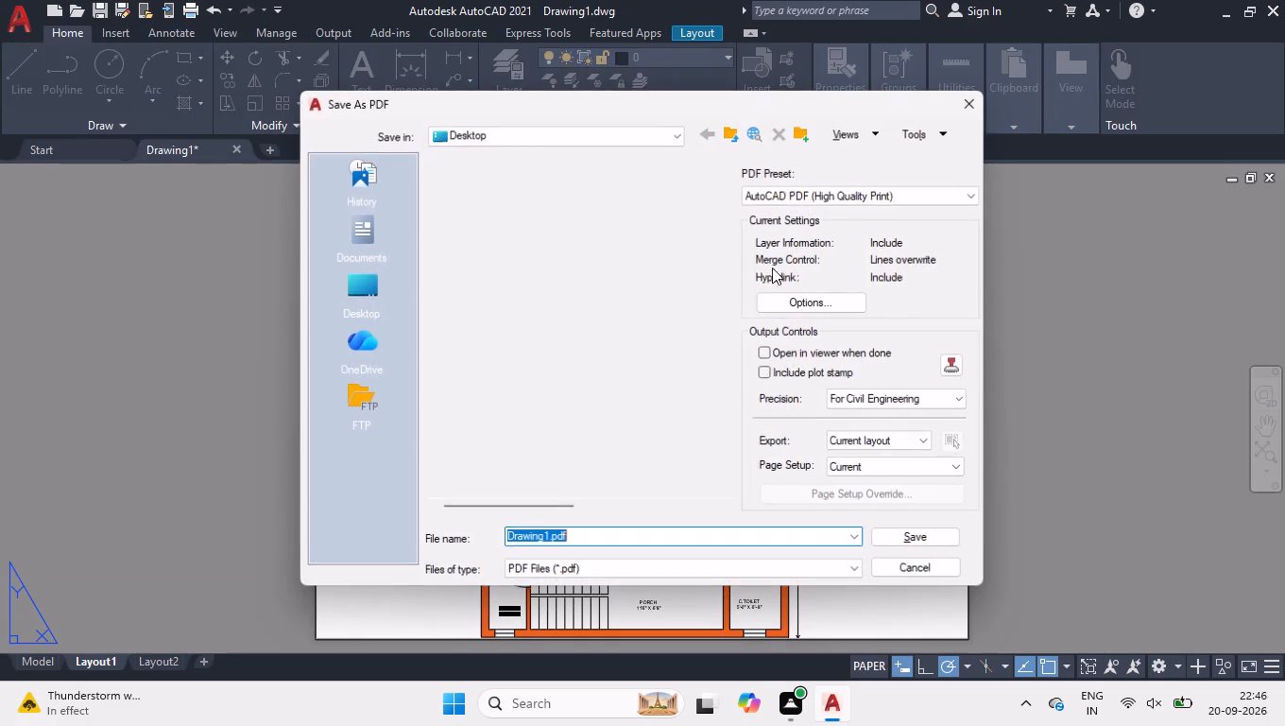
type("20-9-")
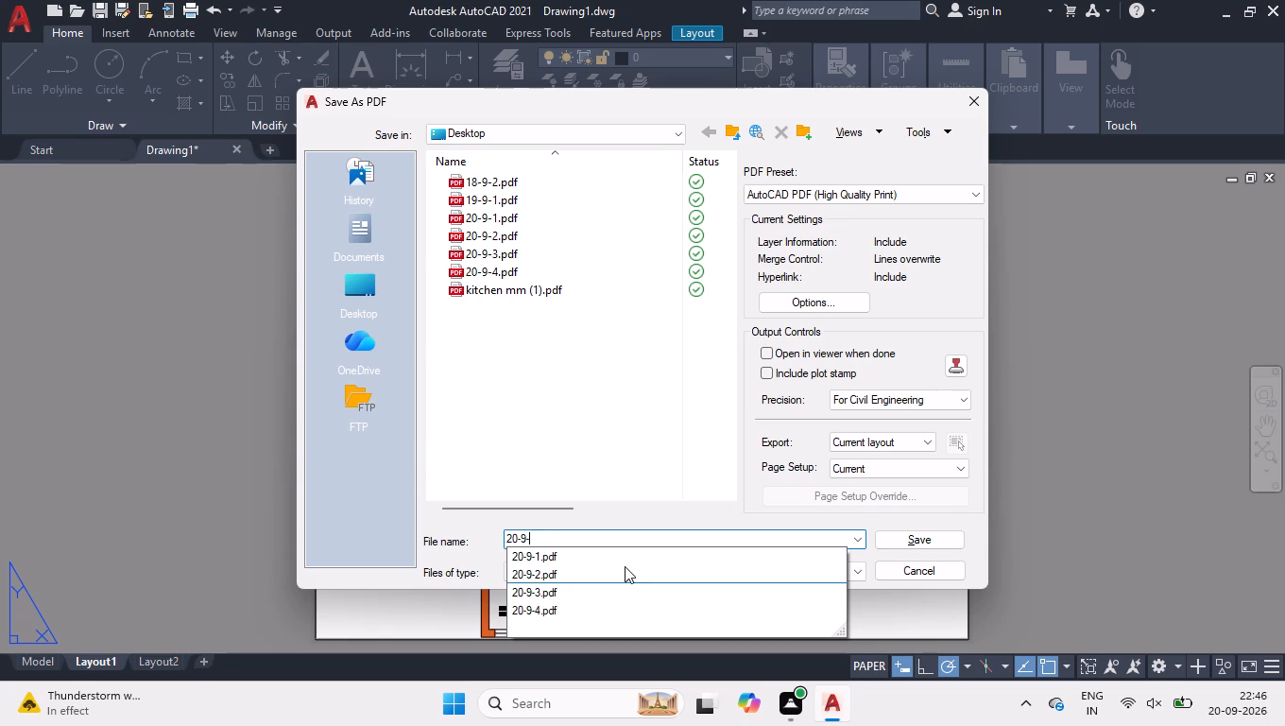
scroll(625, 576, "down", 3)
key("5")
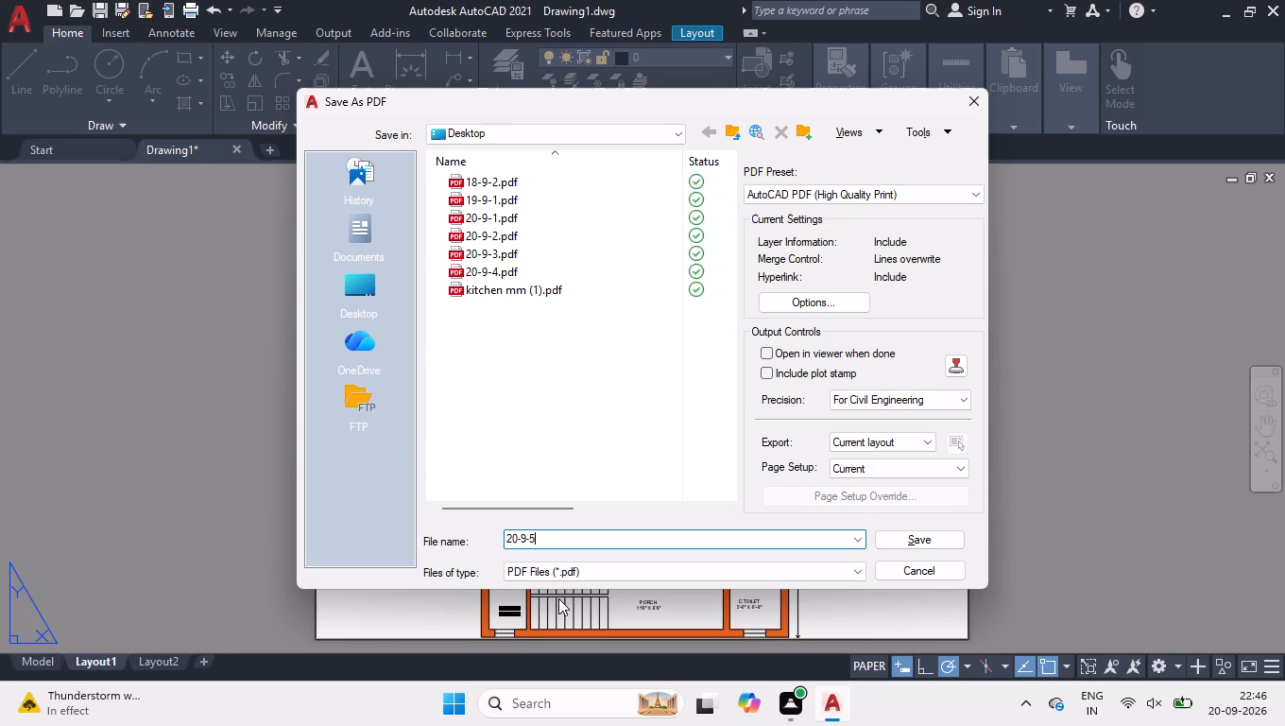
key("Return")
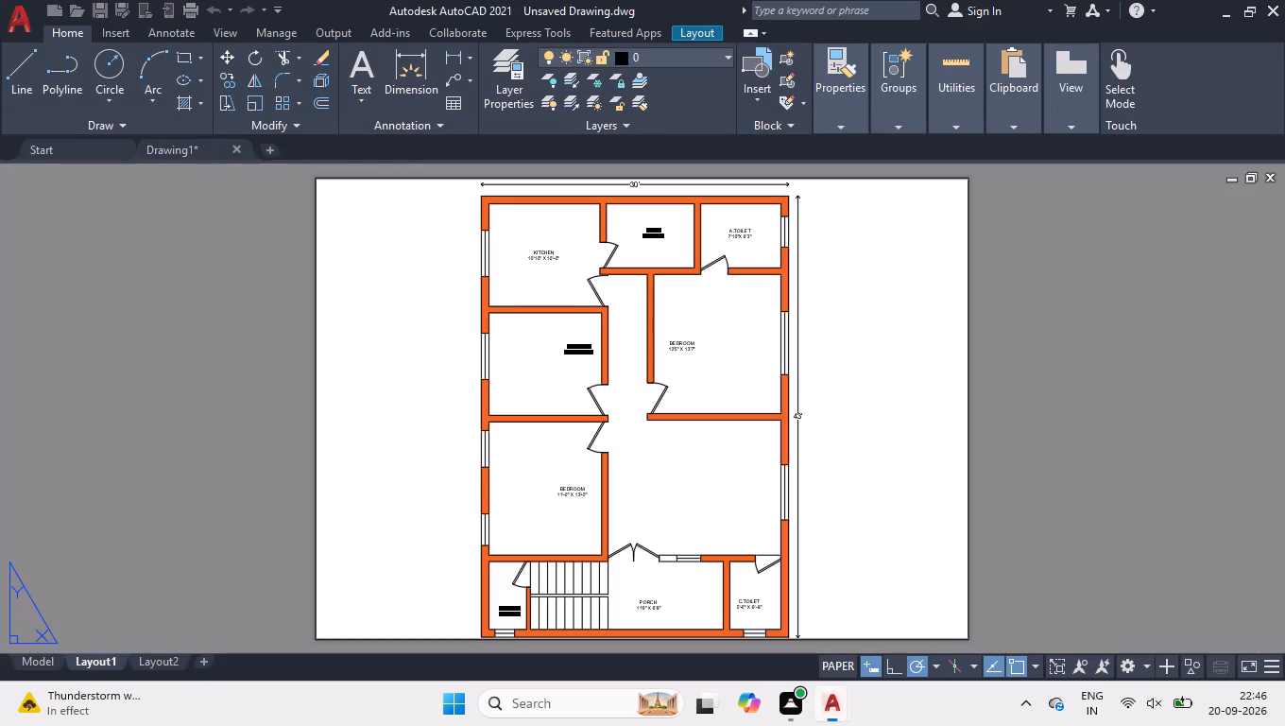
Return to model space and quit, saving the drawing as 20-9-5 in Documents.
left_click(36, 656)
scroll(490, 320, "down", 3)
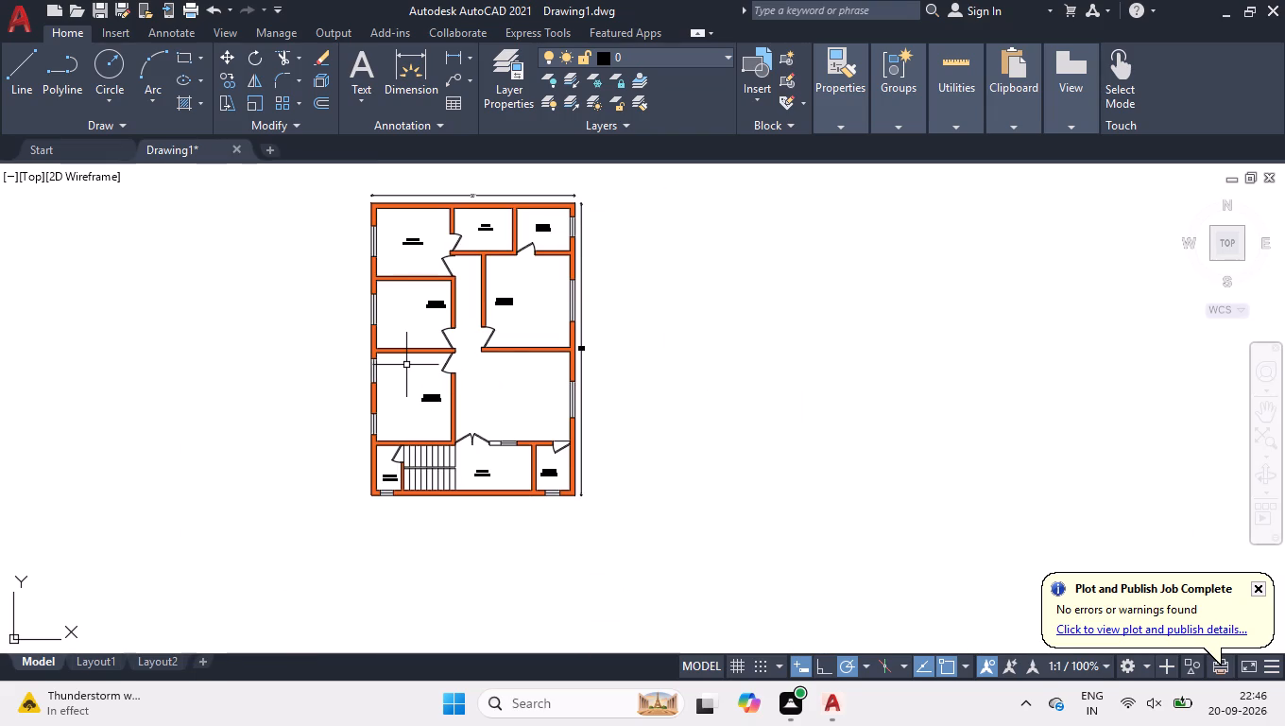
key("ctrl+q")
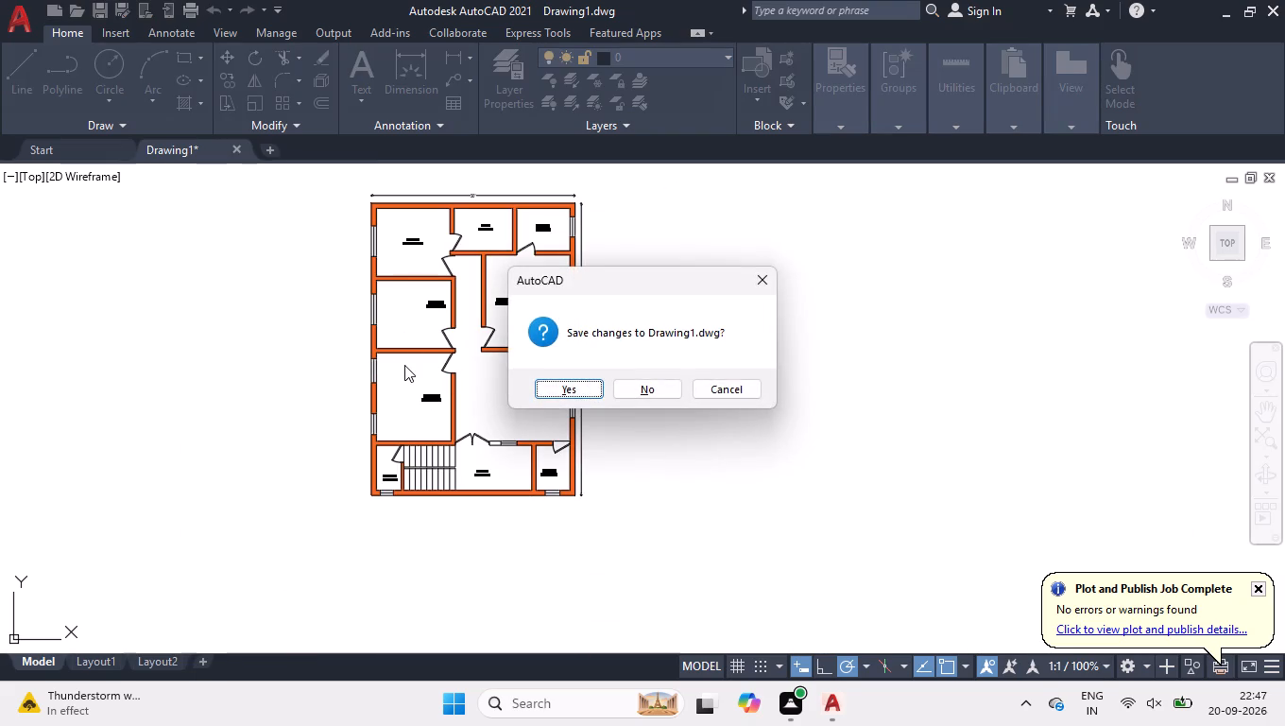
key("Return")
type("20-9-")
key("5")
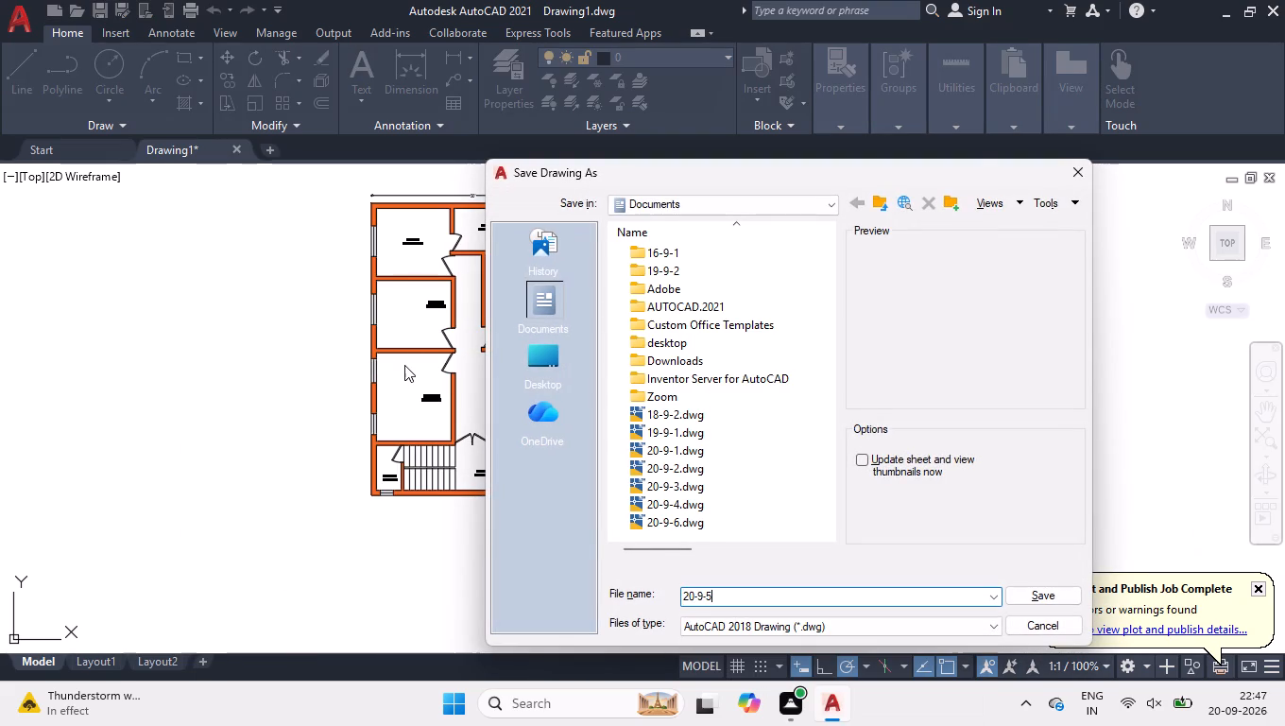
key("Return")
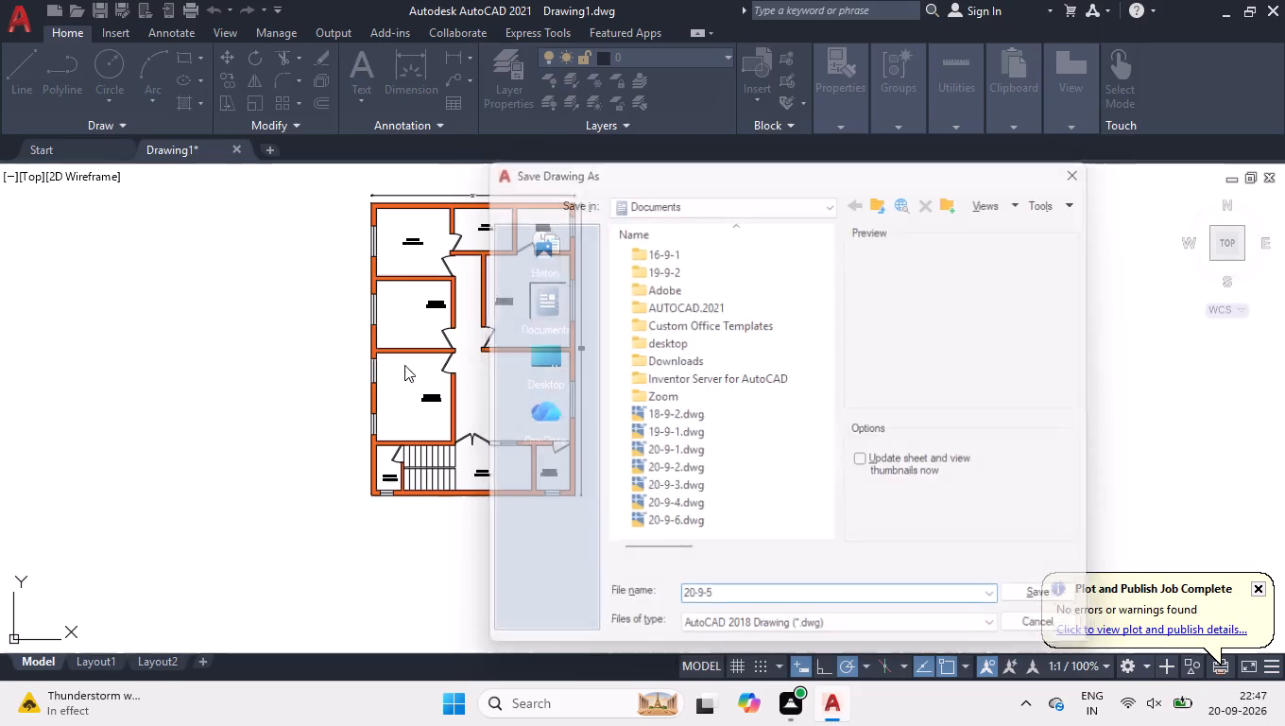
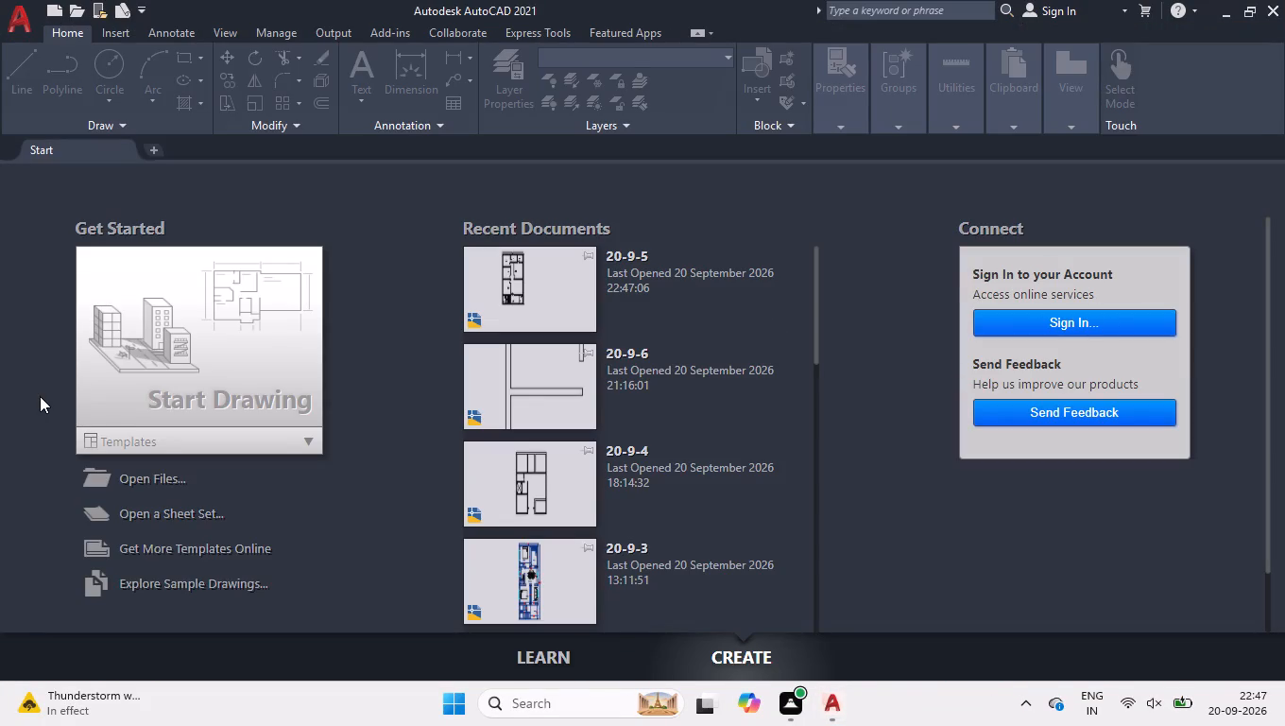
Open the recent drawing 20-9-5.
left_click(40, 396)
left_click(480, 268)
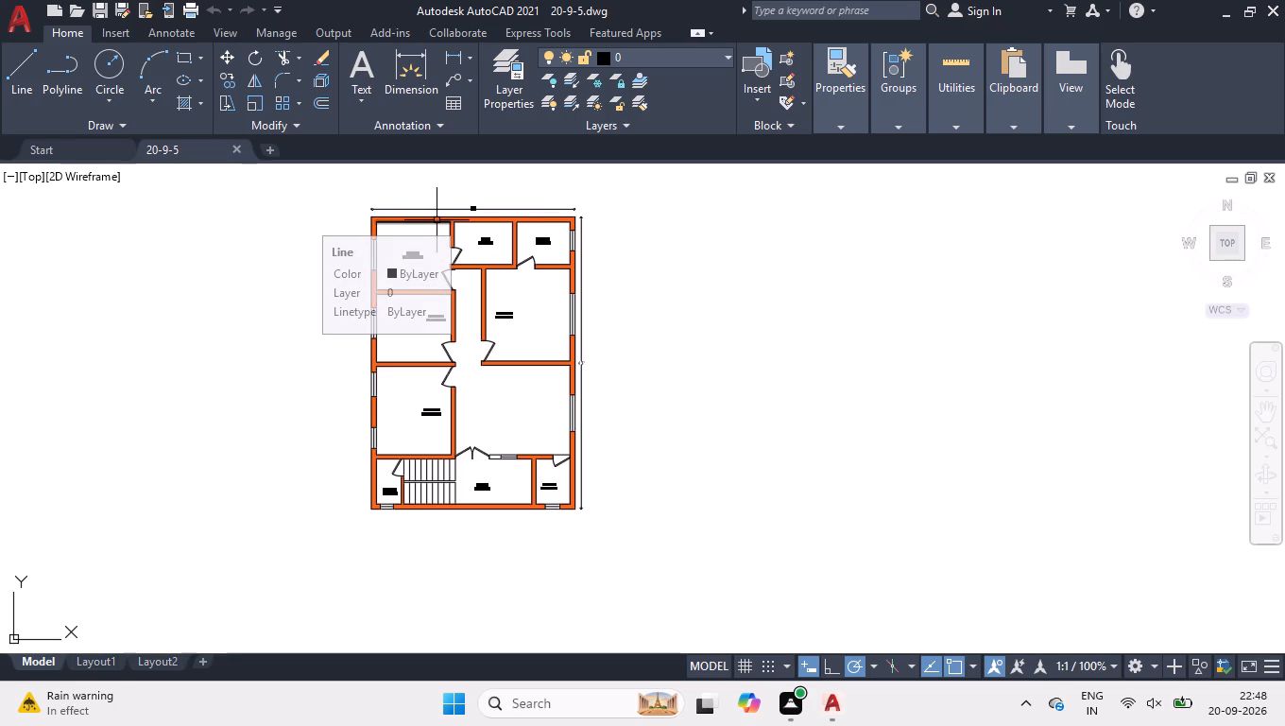
Query the drawing's log file name with the LOGFILENAME system variable.
type("LOGFILE")
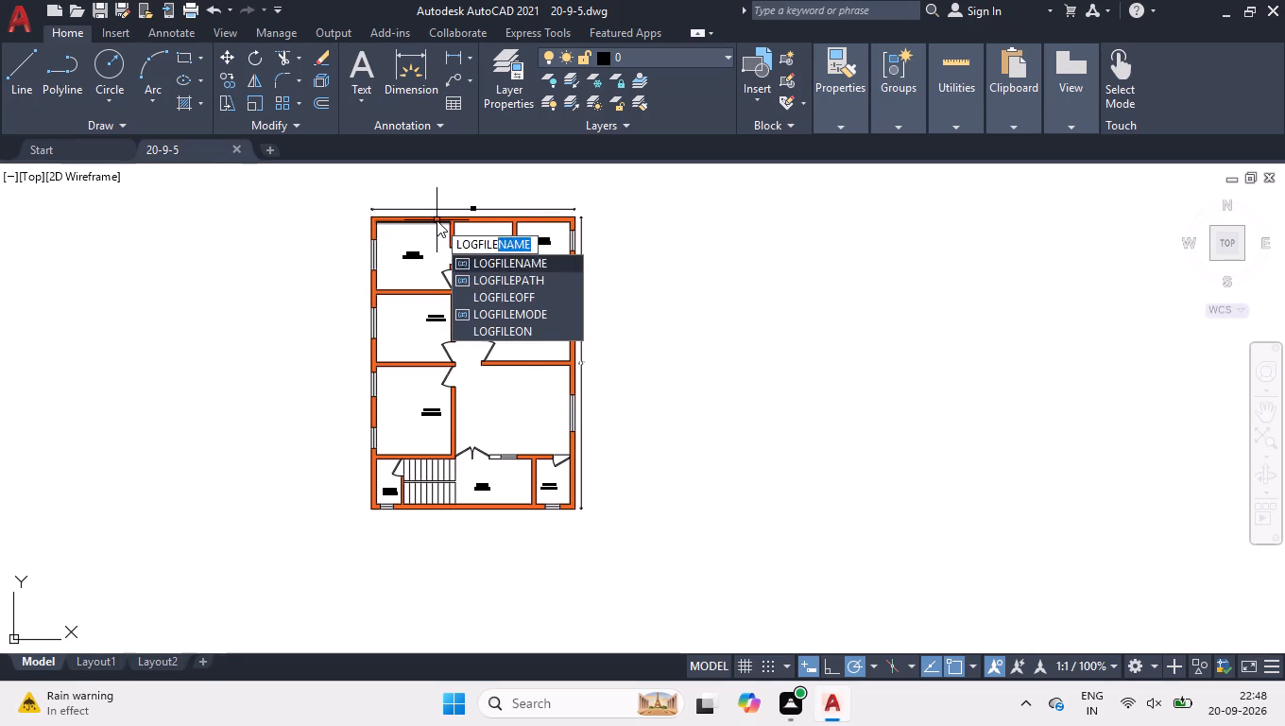
key("Return")
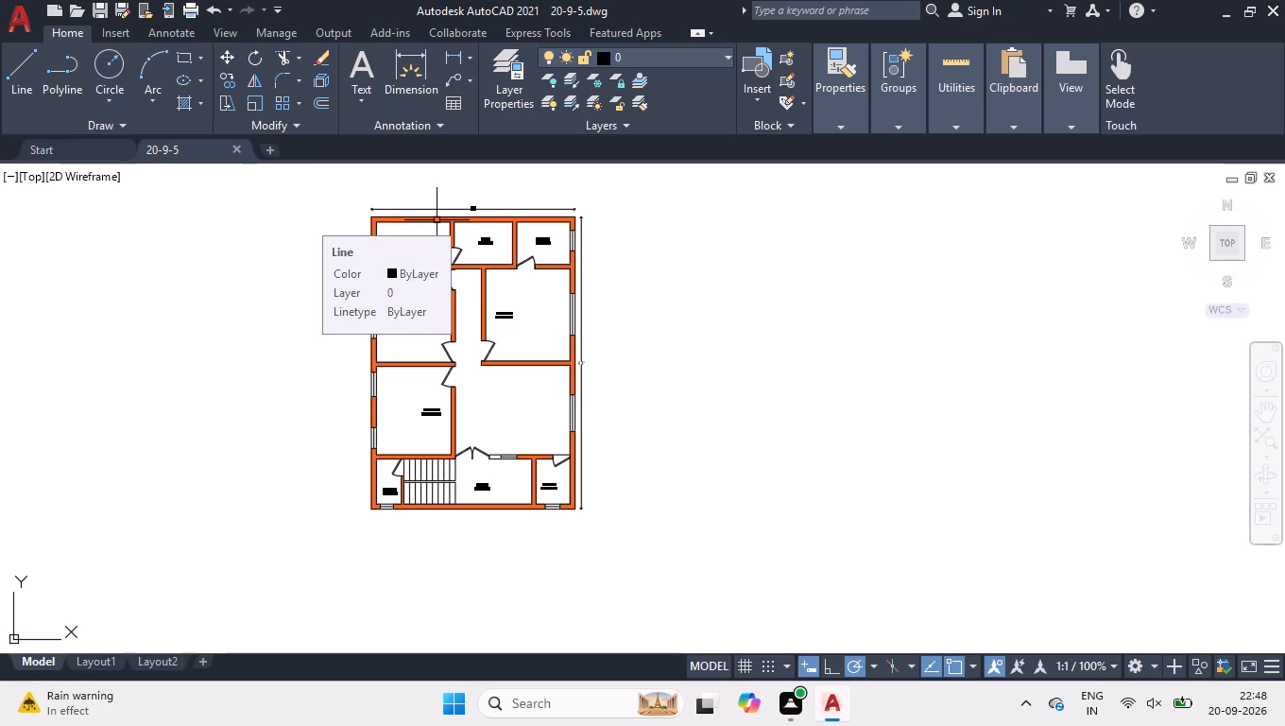
key("space")
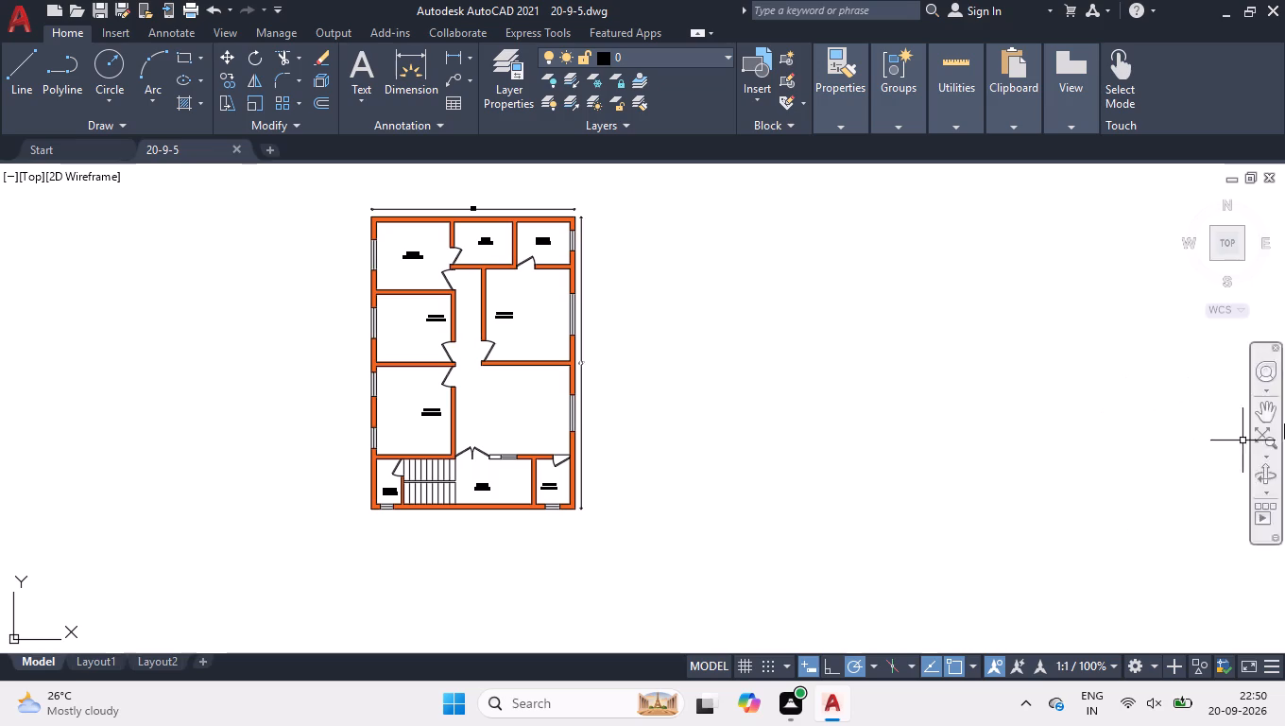
Change the porch room label to a centred PORCH/PARKING above its 11'6" X 6'8" size line.
left_click(1225, 237)
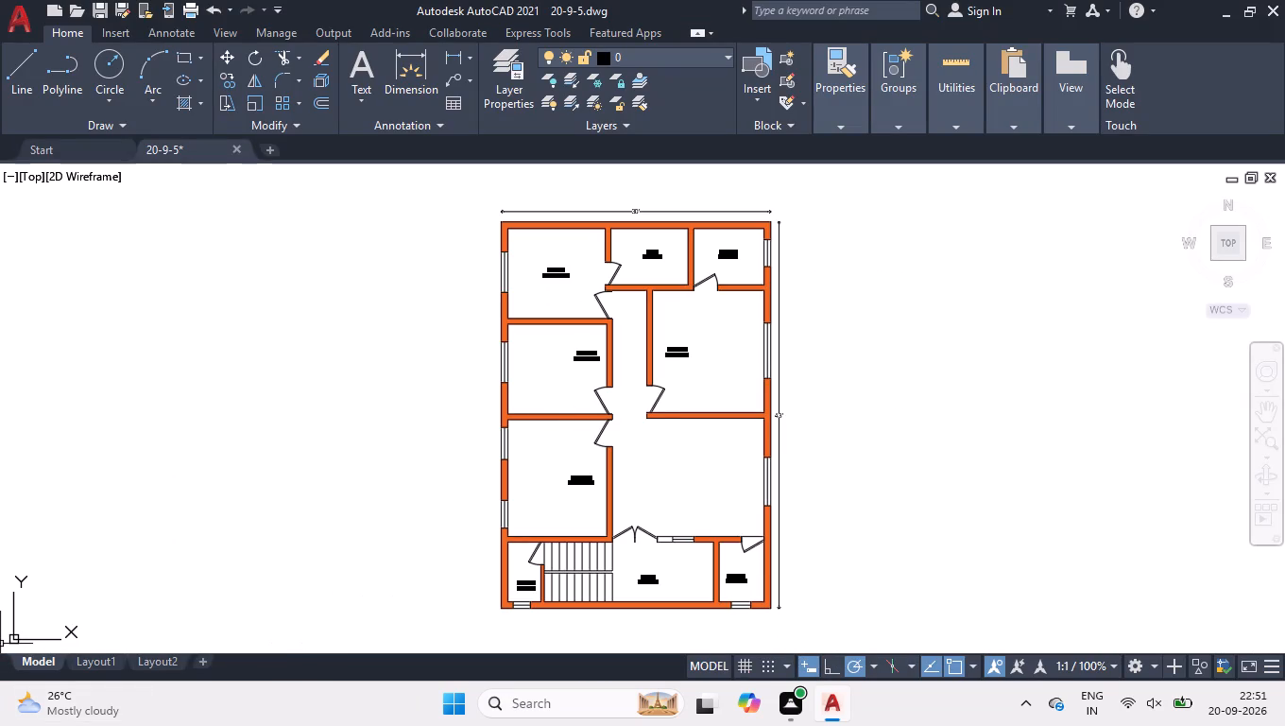
scroll(718, 540, "up", 1)
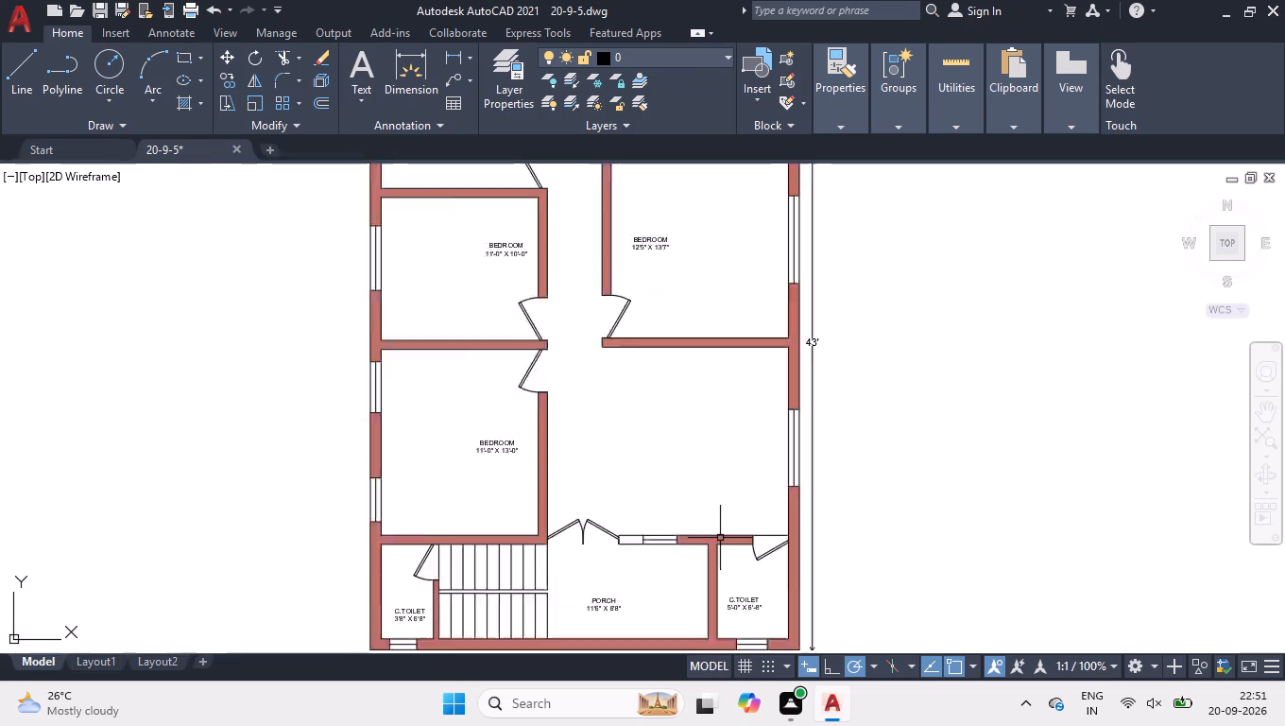
scroll(720, 538, "up", 1)
scroll(726, 535, "down", 2)
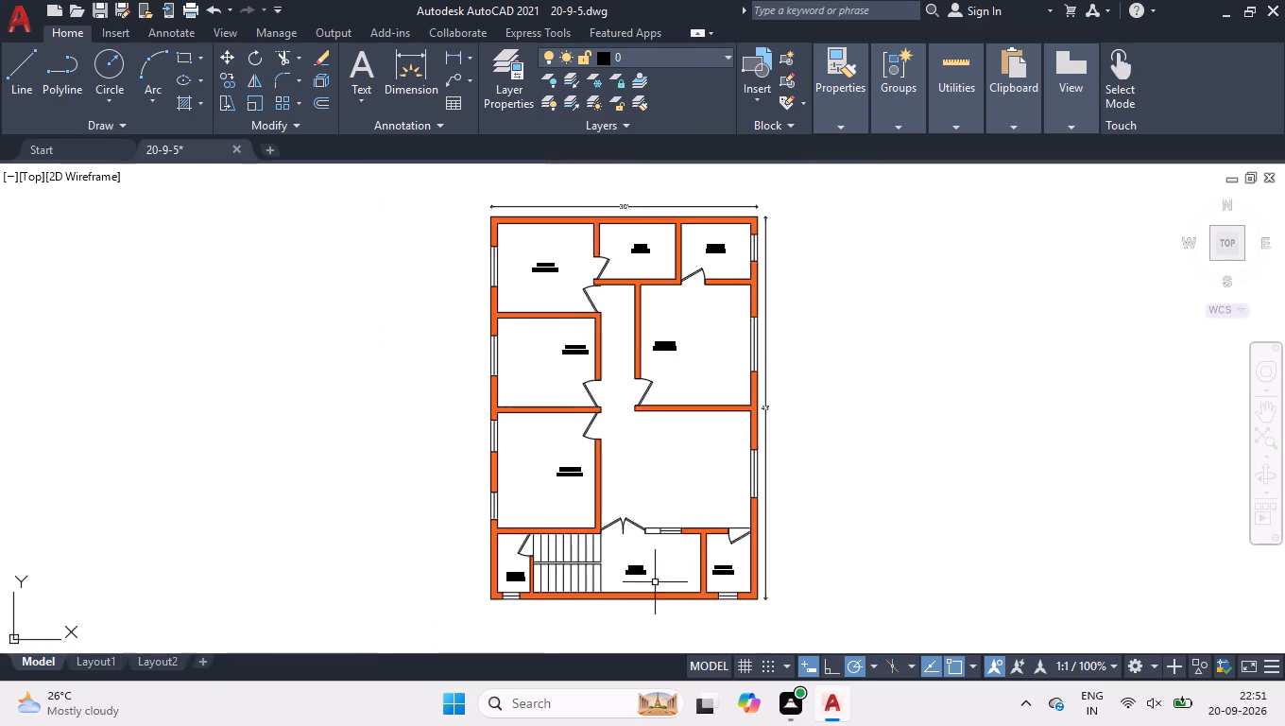
scroll(654, 588, "up", 4)
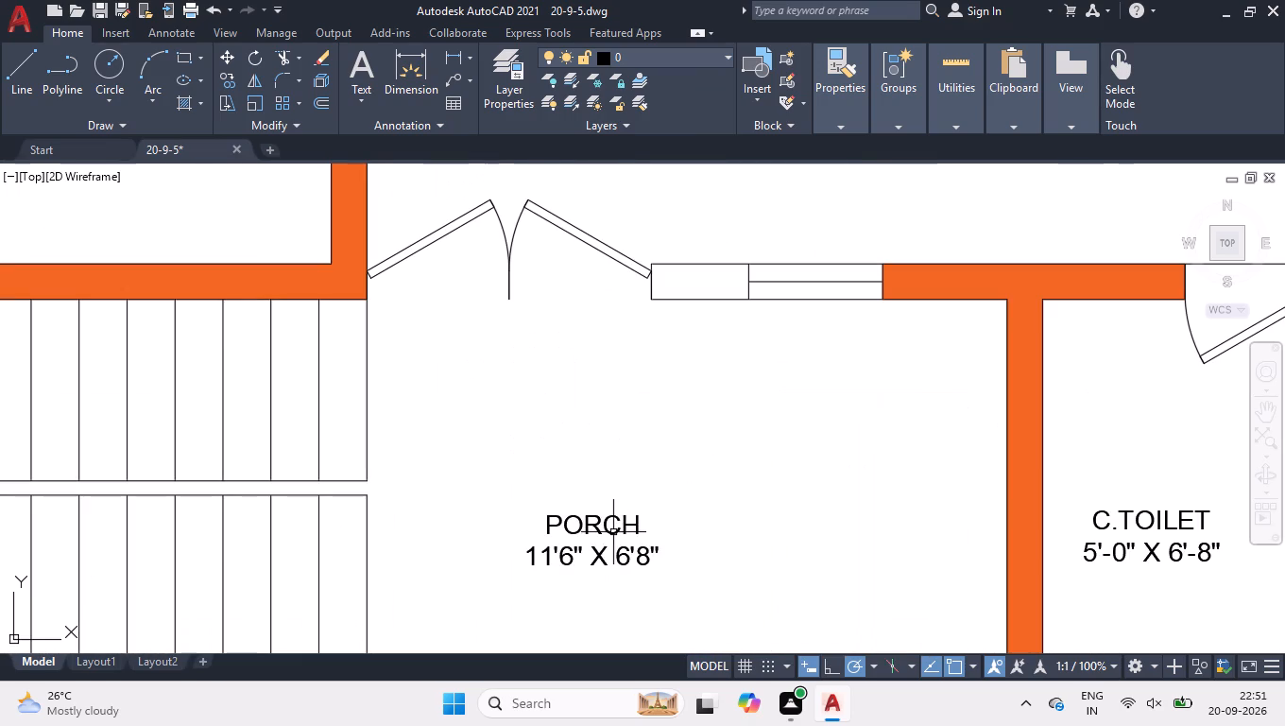
double_click(613, 532)
scroll(614, 531, "up", 2)
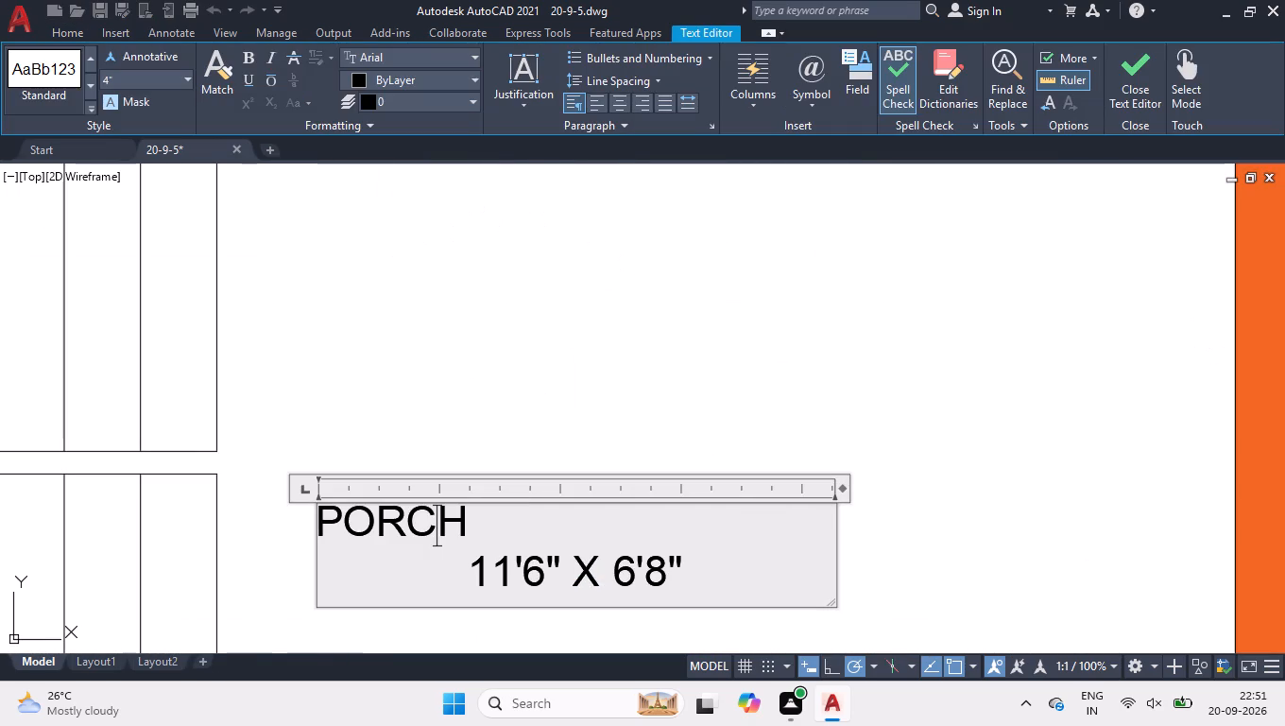
key("u")
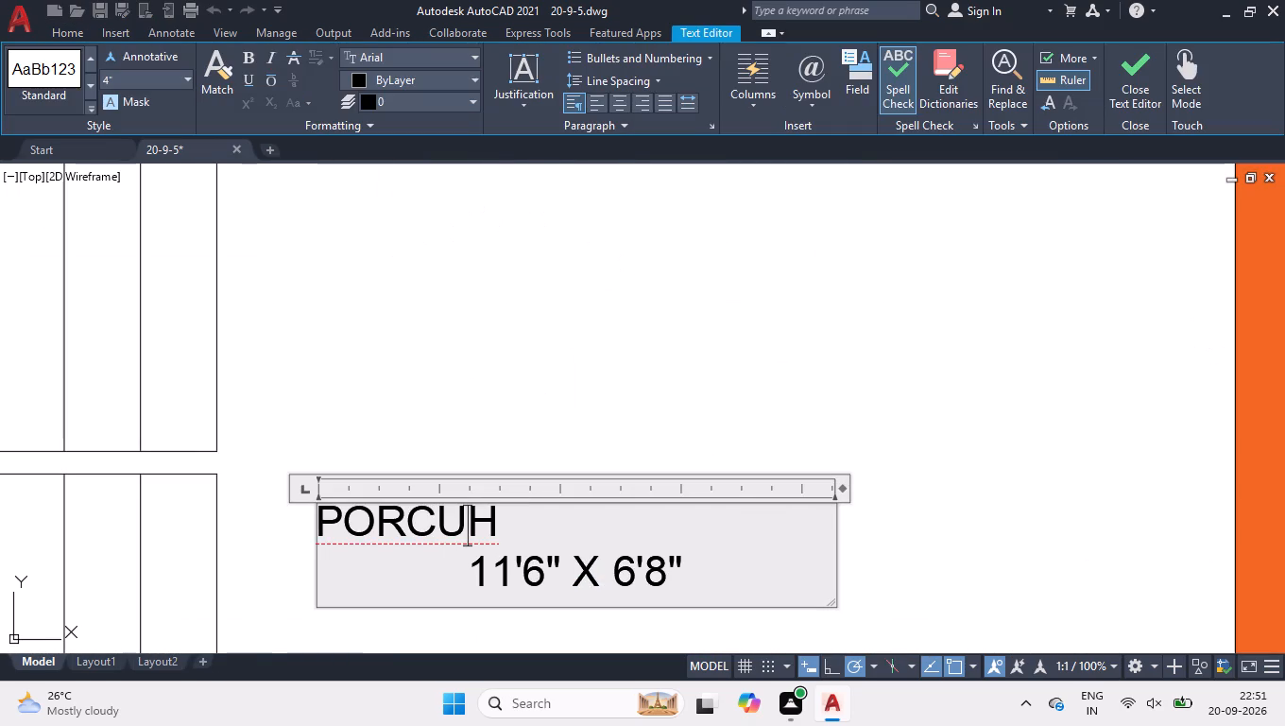
key("Delete")
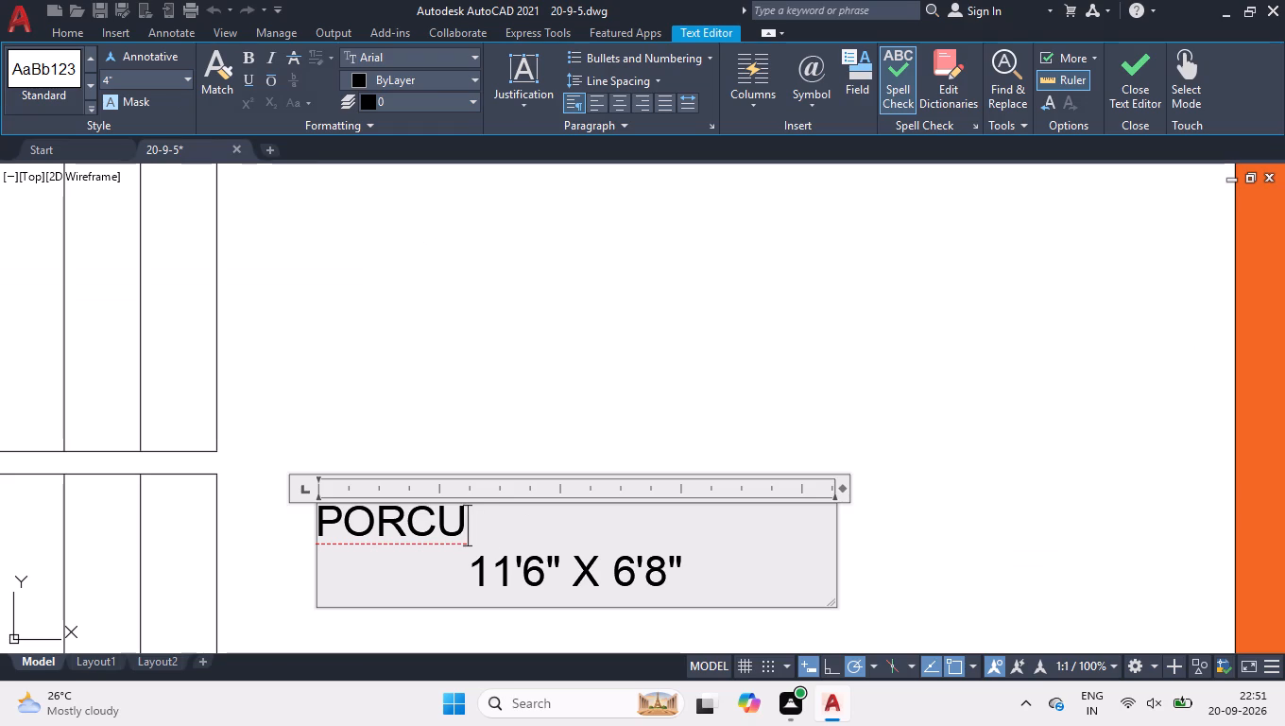
left_click_drag(498, 518, 351, 543)
key("BackSpace")
key("BackSpace")
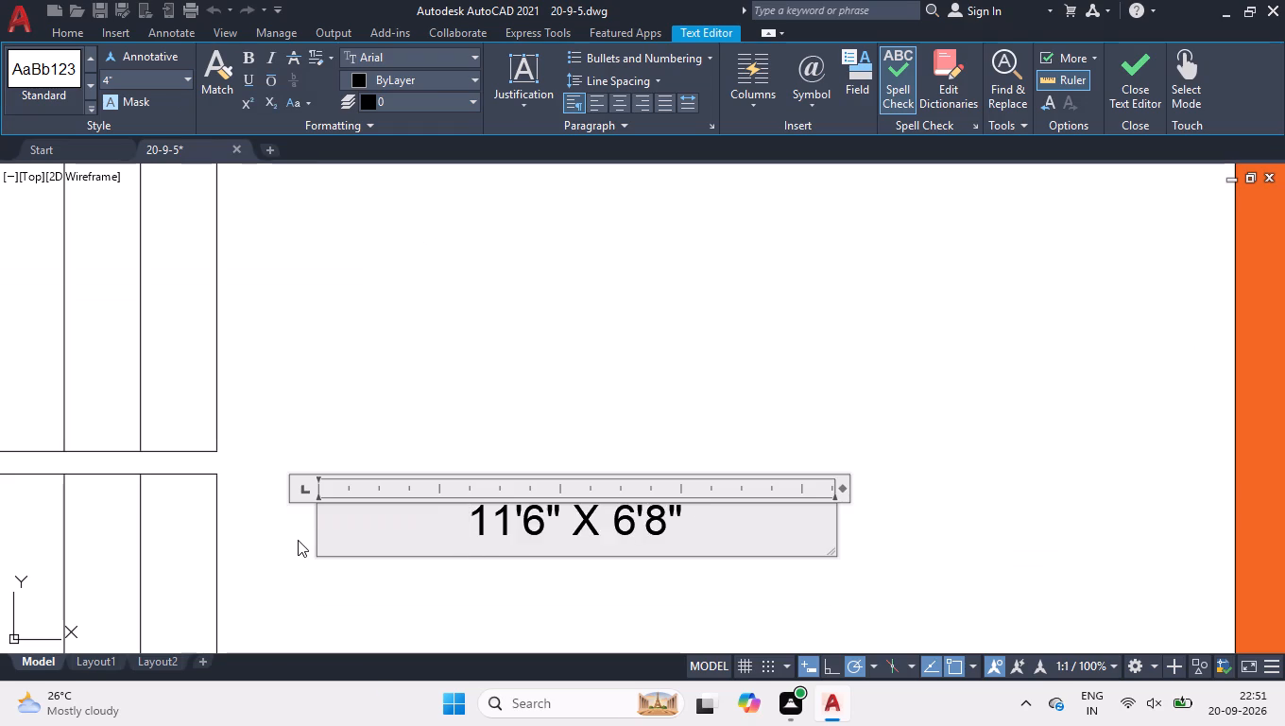
key("Return")
left_click(655, 539)
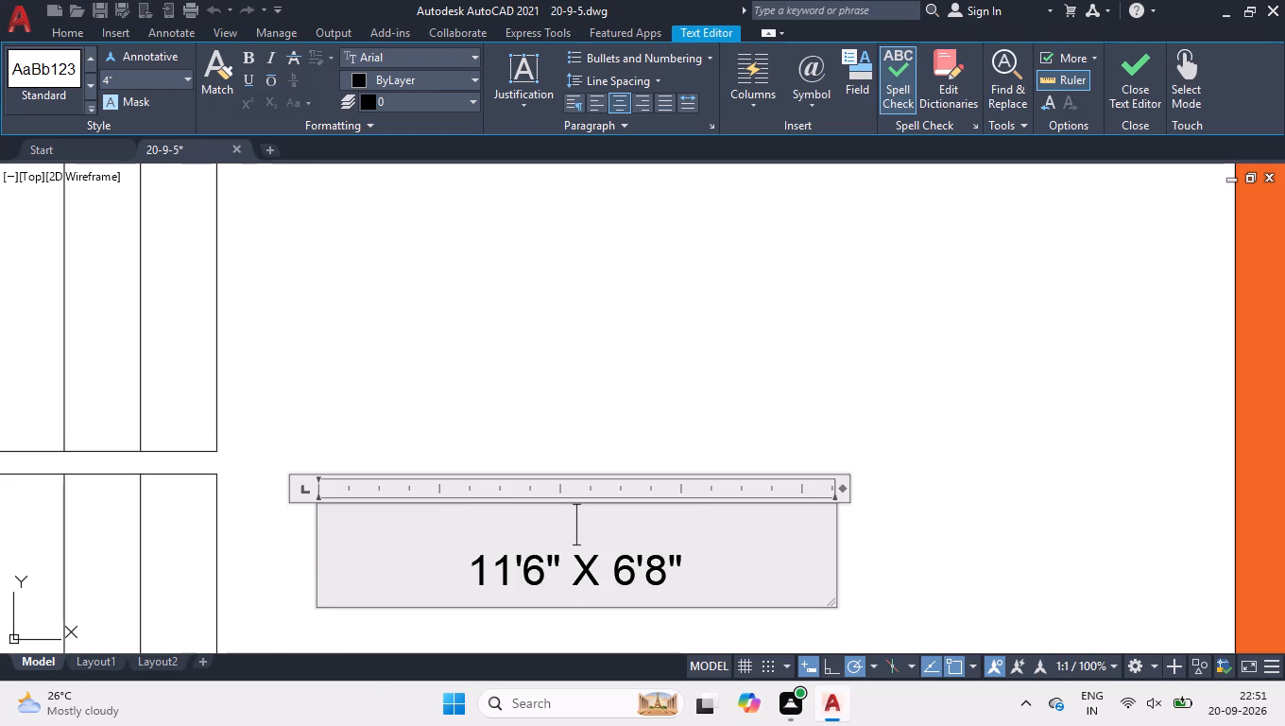
type("PORCH")
type("/PARKING")
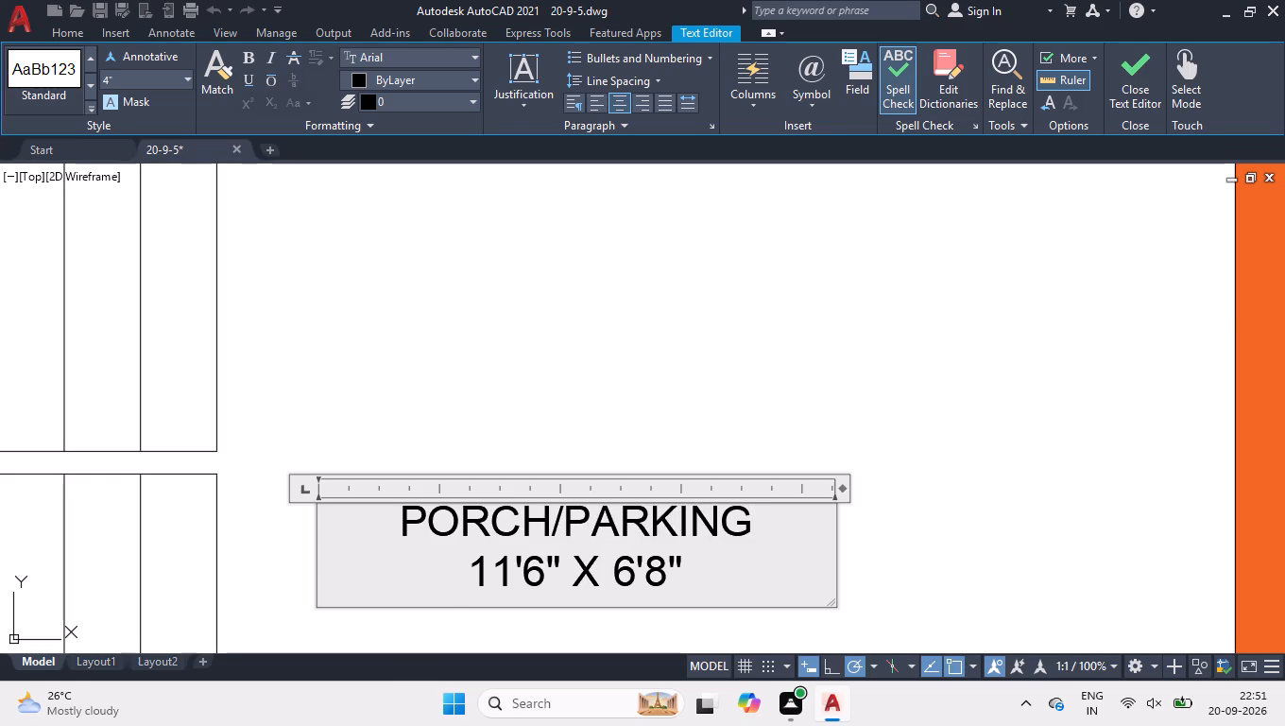
left_click(823, 265)
Fill the unhatched wall piece between the porch's double door and window with a SOLID hatch in colour 242,103,34.
scroll(714, 415, "down", 1)
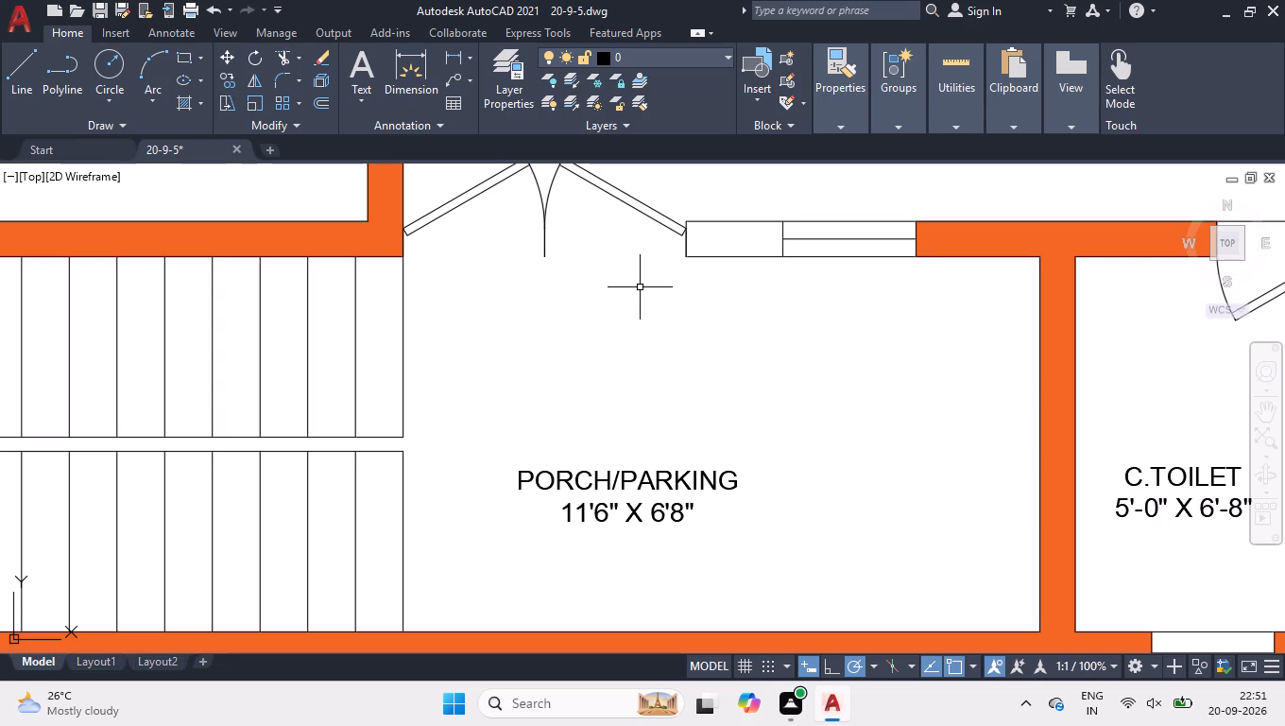
scroll(660, 353, "down", 1)
scroll(722, 279, "up", 2)
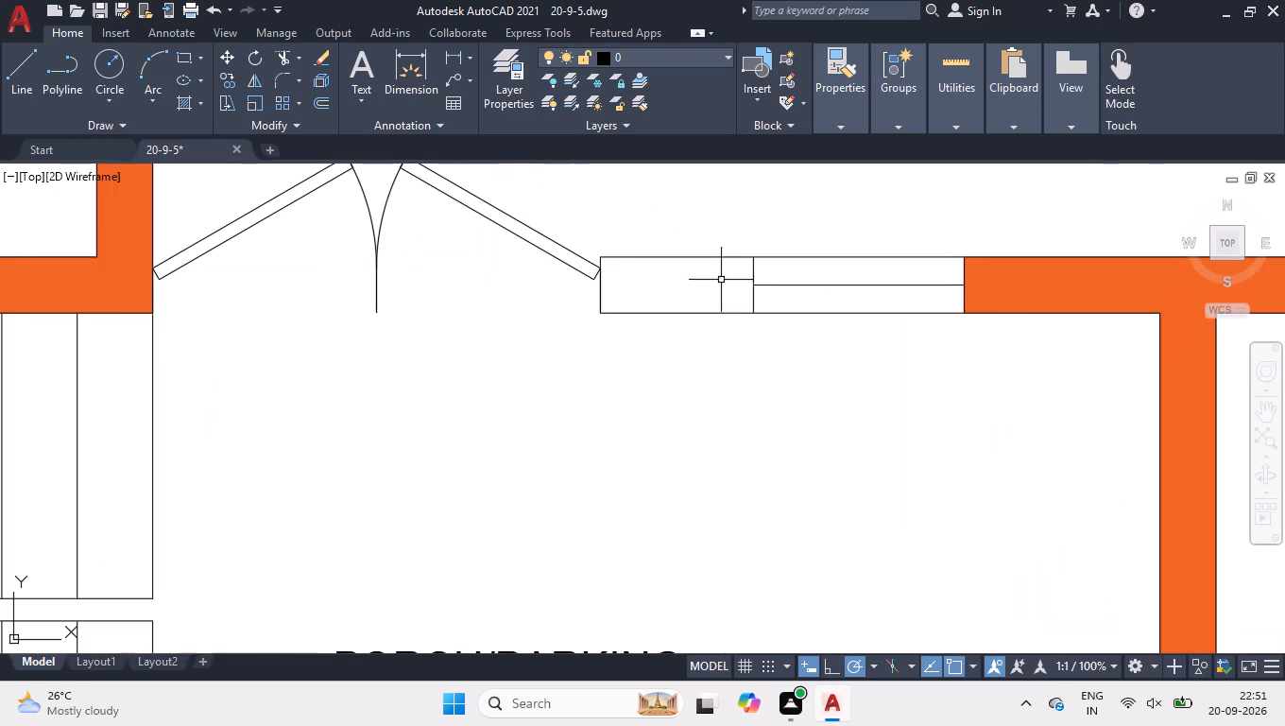
left_click(183, 107)
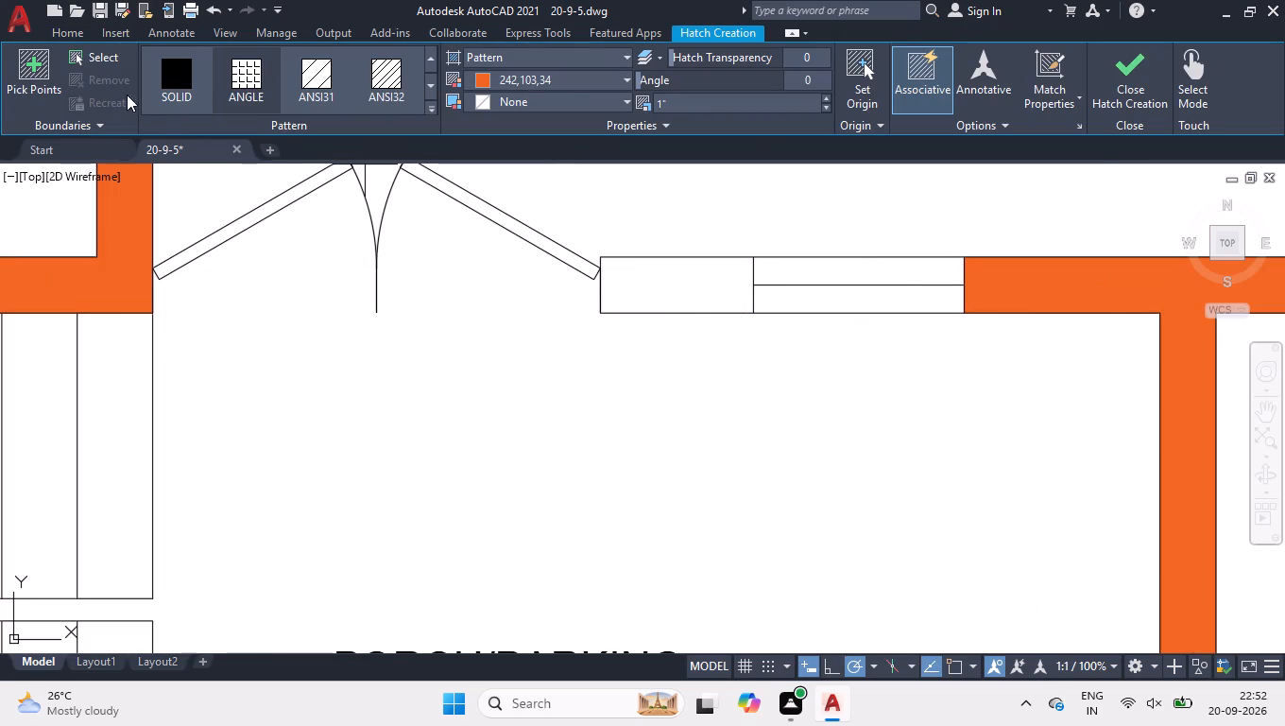
left_click(173, 71)
left_click(654, 289)
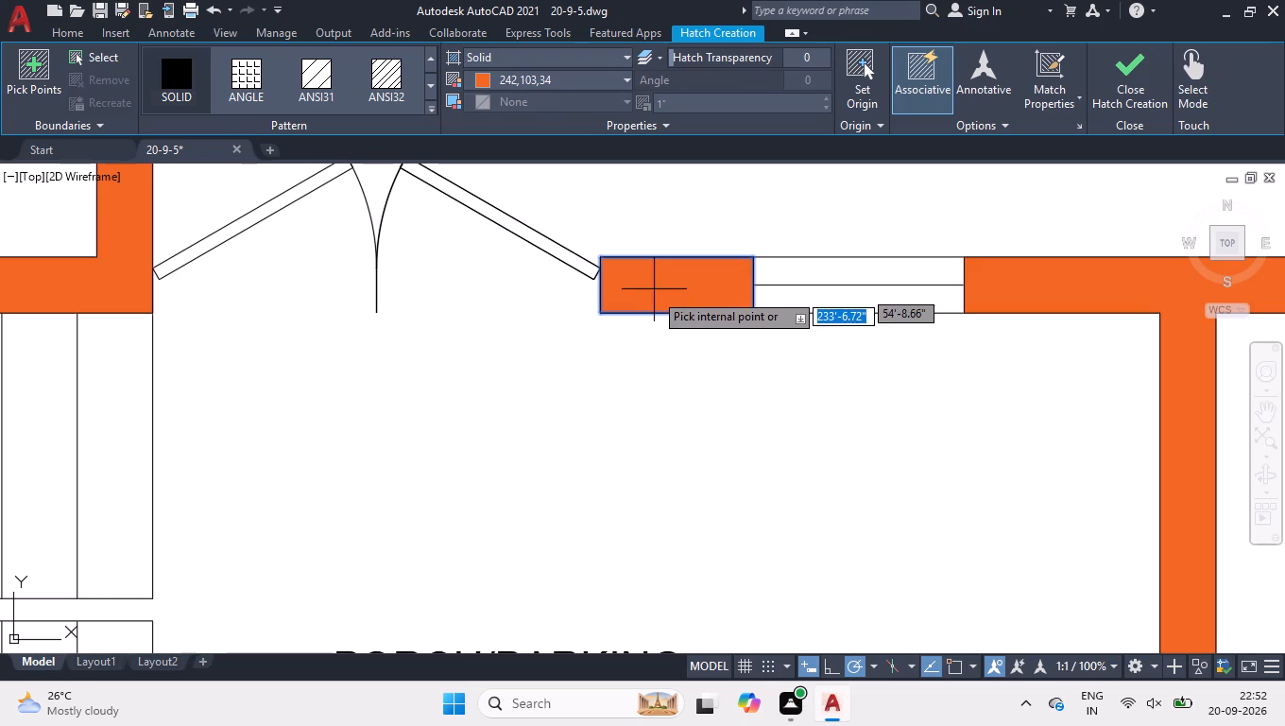
key("space")
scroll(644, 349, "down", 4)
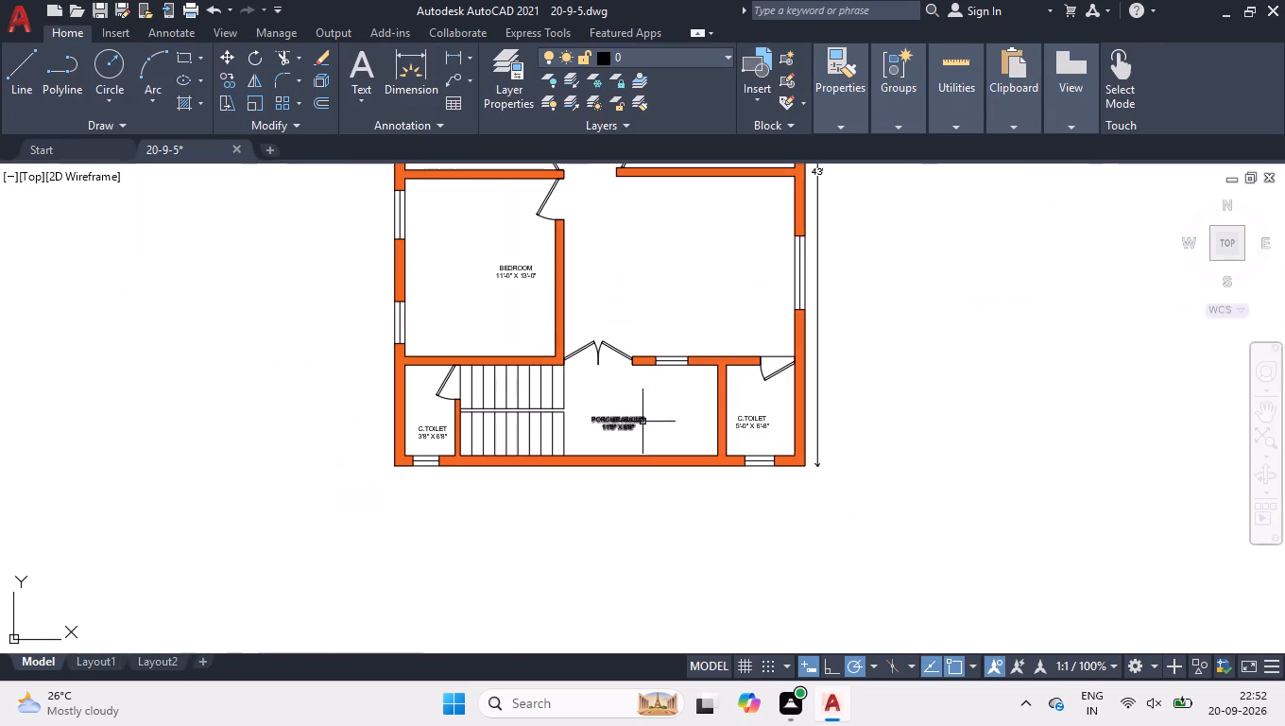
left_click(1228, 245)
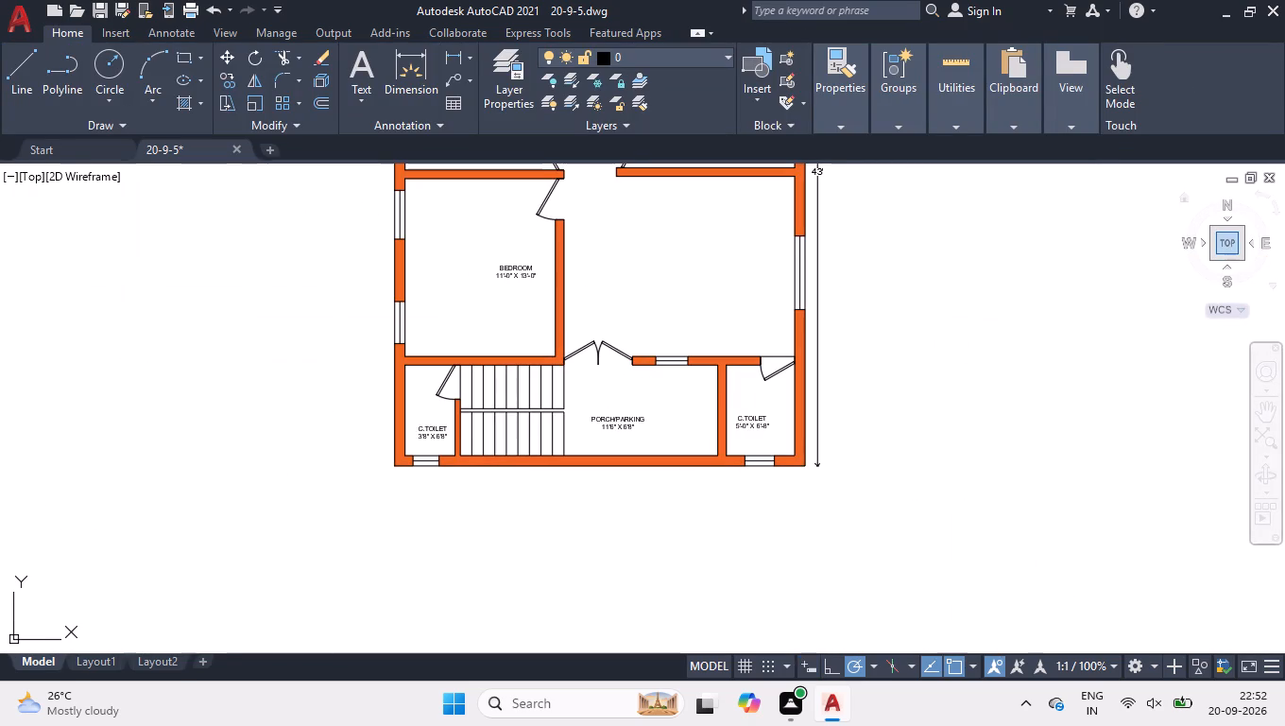